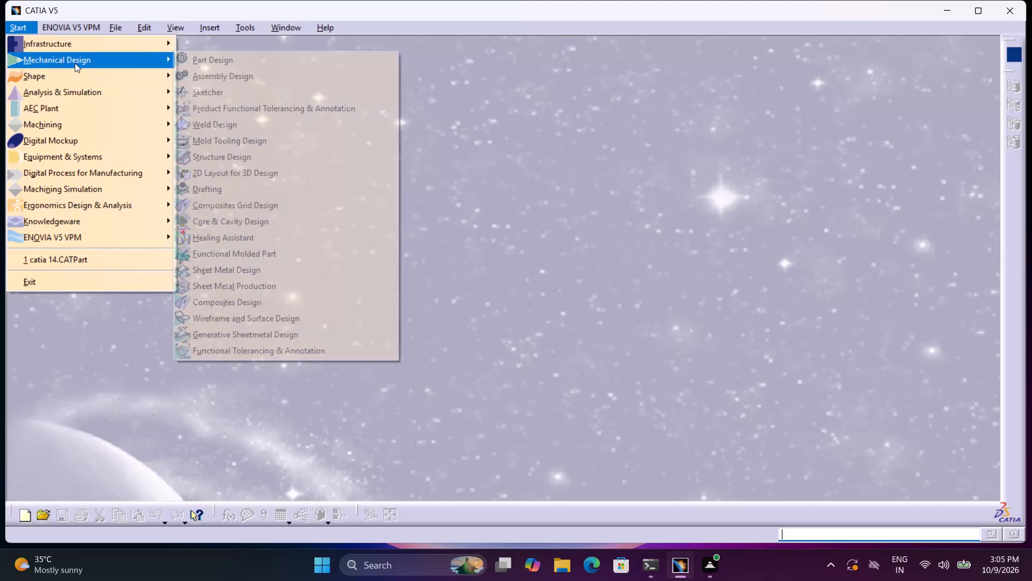
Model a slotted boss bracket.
Create a new Part Design part named "catia 15", without hybrid design or a geometrical set.
{"action": "left_click", "coordinate": [76, 63]}
{"action": "left_click", "coordinate": [262, 60]}
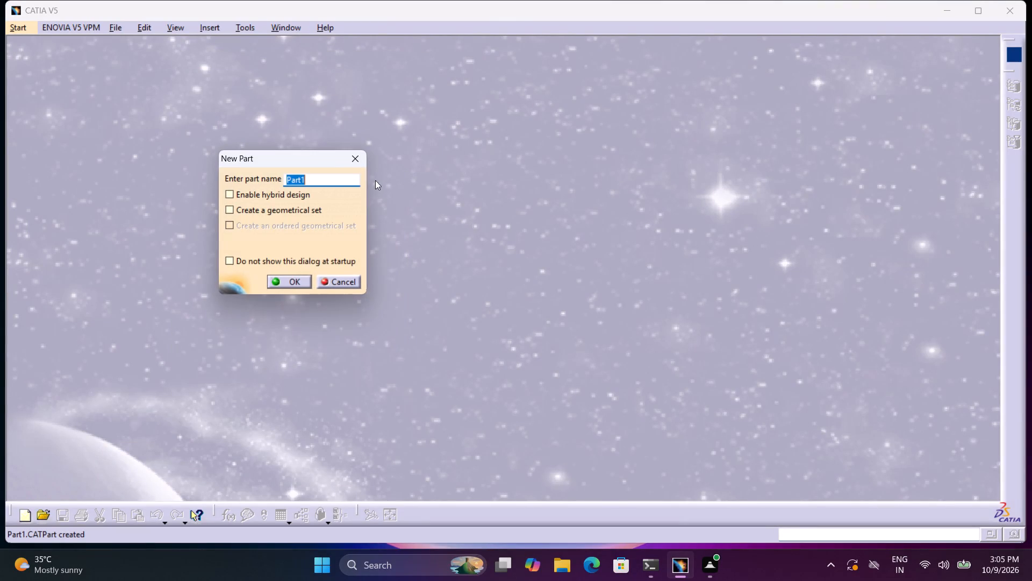
{"action": "type", "text": "car"}
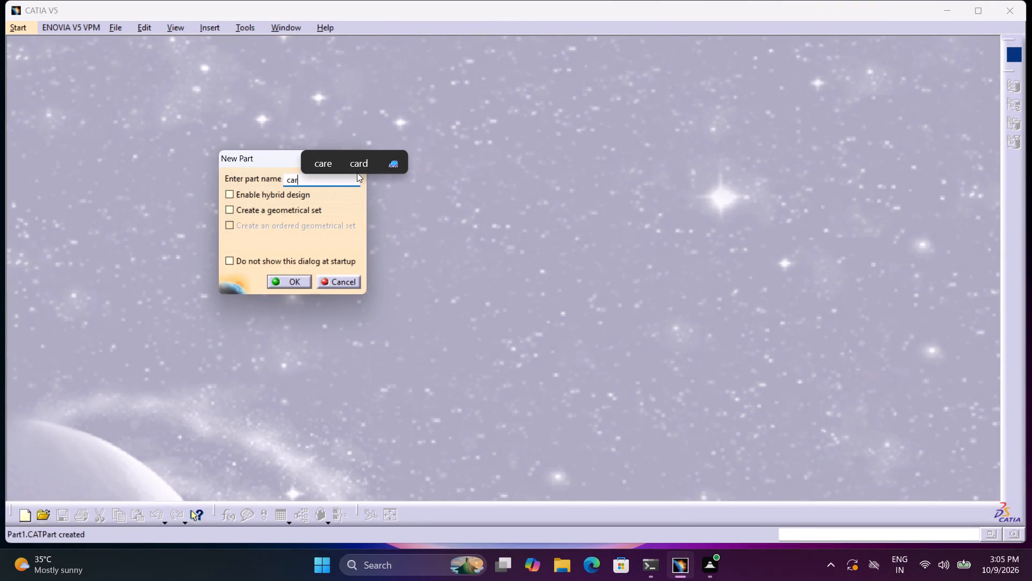
{"action": "key", "text": "BackSpace"}
{"action": "type", "text": "tia 16"}
{"action": "key", "text": "BackSpace"}
{"action": "key", "text": "5"}
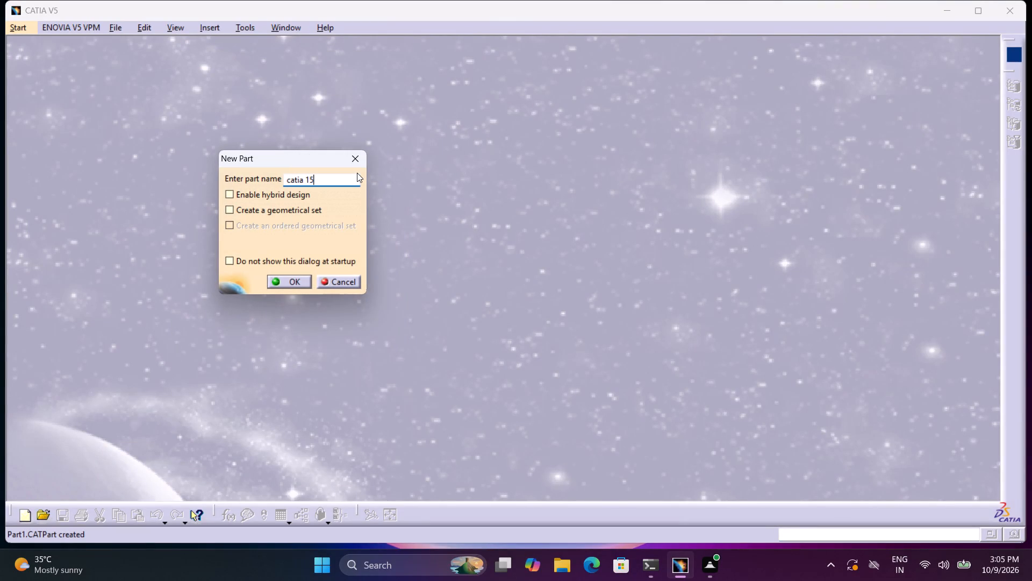
{"action": "left_click", "coordinate": [288, 281]}
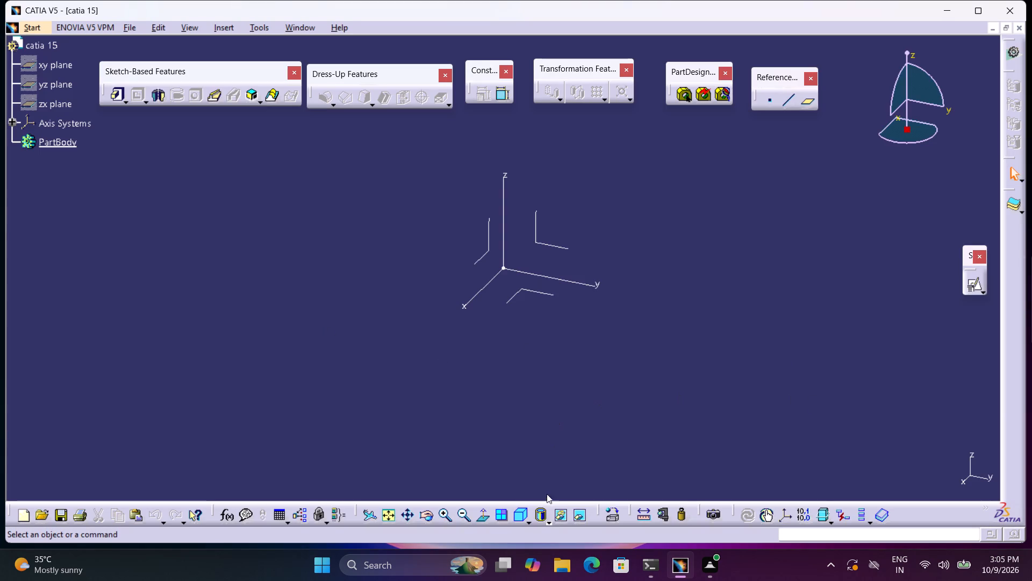
Start a positioned sketch on the absolute axis system's XY plane, with Swap and Reverse V enabled.
{"action": "left_click", "coordinate": [521, 511]}
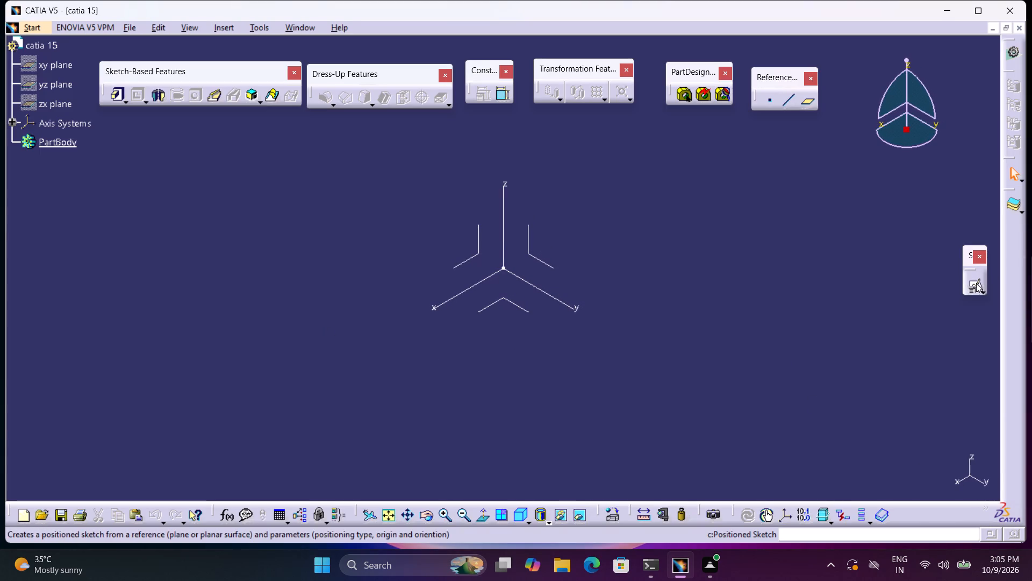
{"action": "left_click", "coordinate": [974, 285]}
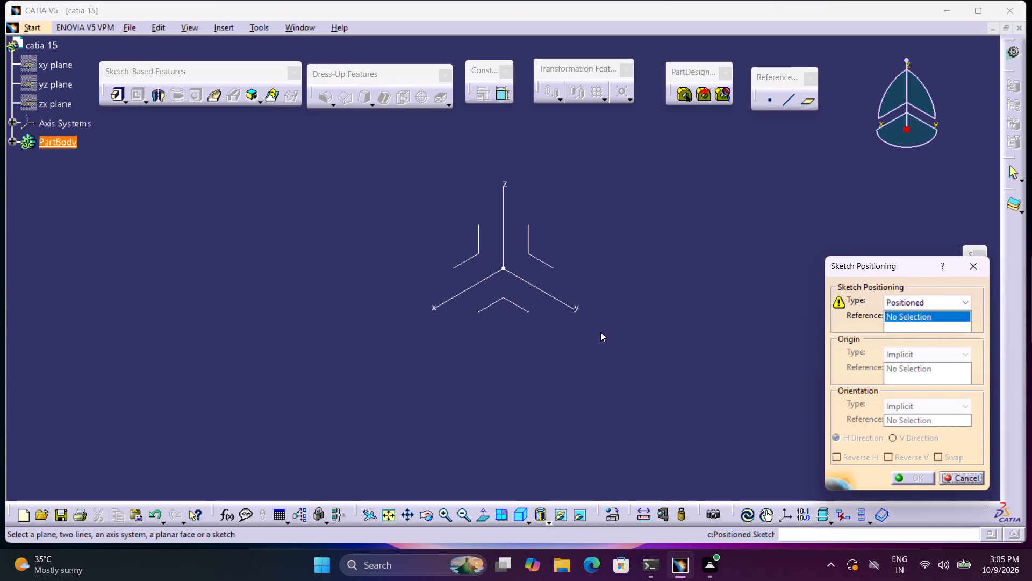
{"action": "left_click", "coordinate": [518, 311]}
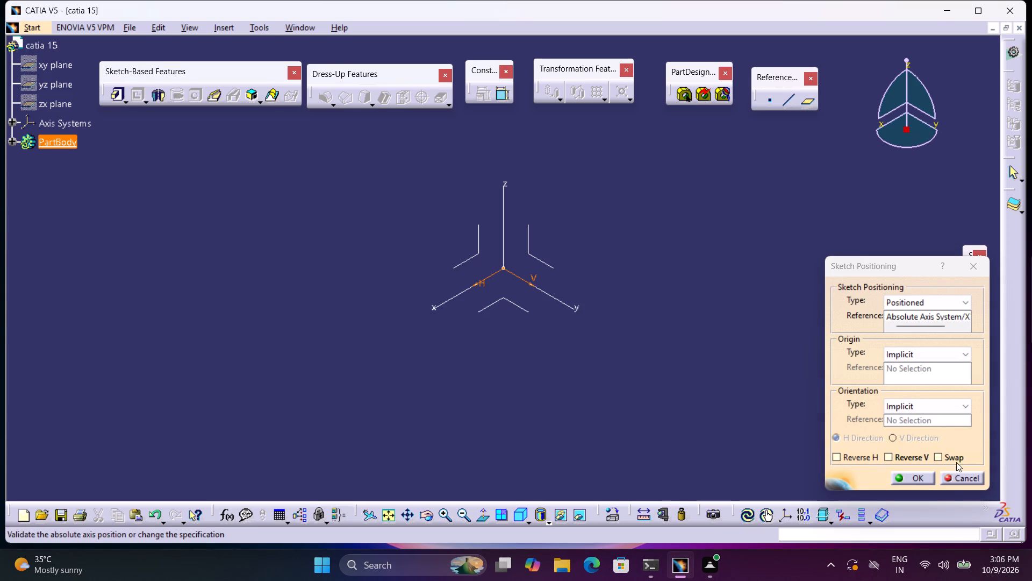
{"action": "left_click", "coordinate": [954, 459]}
{"action": "left_click", "coordinate": [909, 466]}
{"action": "left_click", "coordinate": [909, 459]}
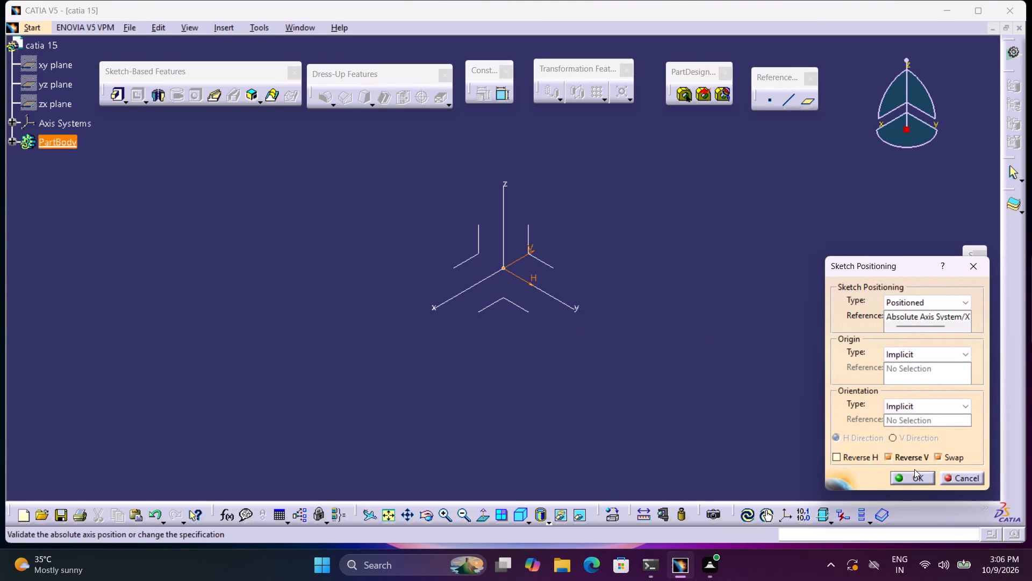
{"action": "left_click", "coordinate": [915, 471]}
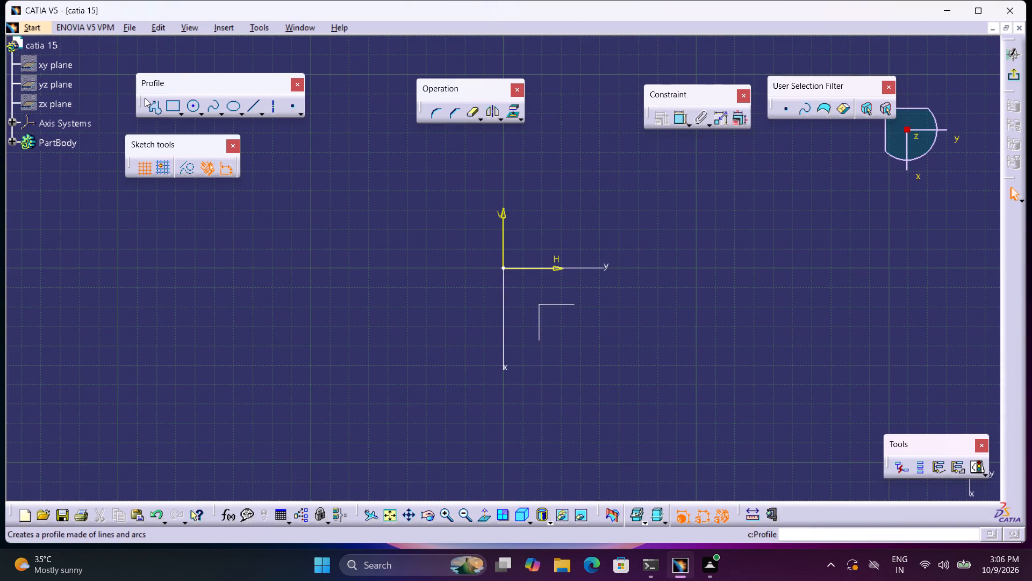
Sketch a rectangle about 53 mm high from the origin, extending along positive H and below the H axis.
{"action": "left_click", "coordinate": [175, 104]}
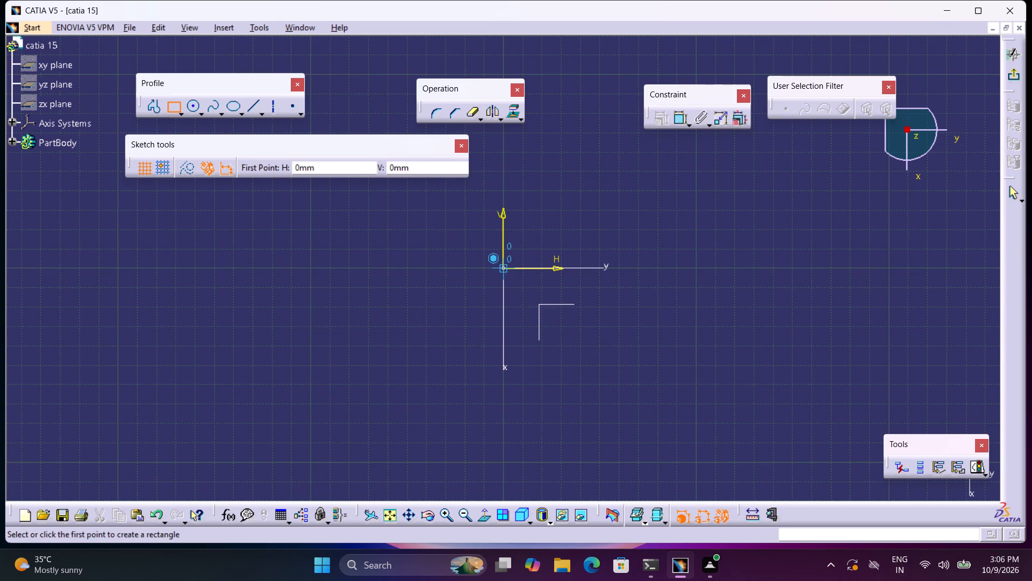
{"action": "left_click", "coordinate": [505, 265]}
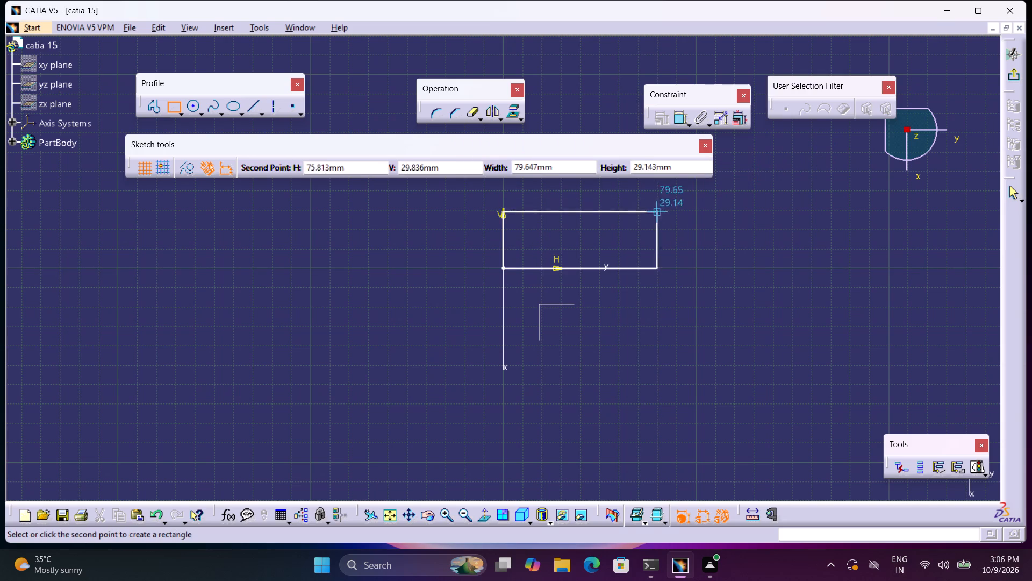
{"action": "left_click", "coordinate": [666, 372]}
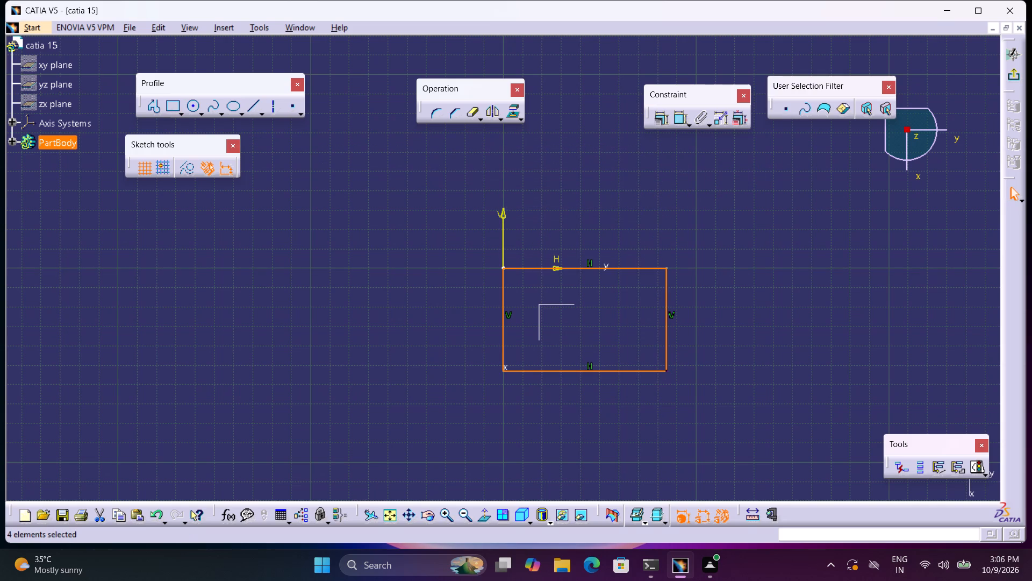
Dimension the rectangle's vertical side and set its height to 90 mm.
{"action": "double_click", "coordinate": [679, 117]}
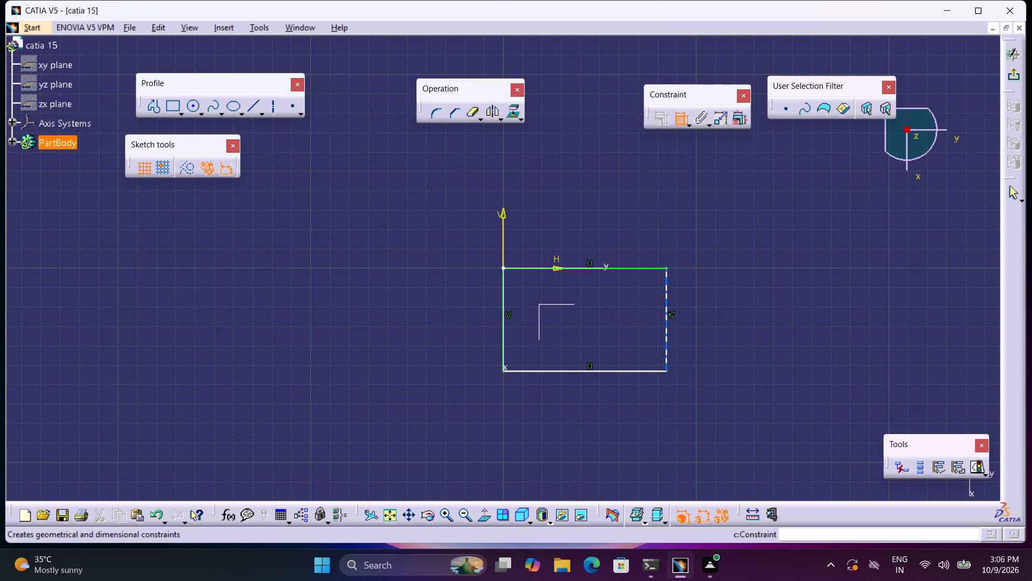
{"action": "left_click", "coordinate": [666, 292]}
{"action": "left_click", "coordinate": [746, 325]}
{"action": "triple_click", "coordinate": [748, 321]}
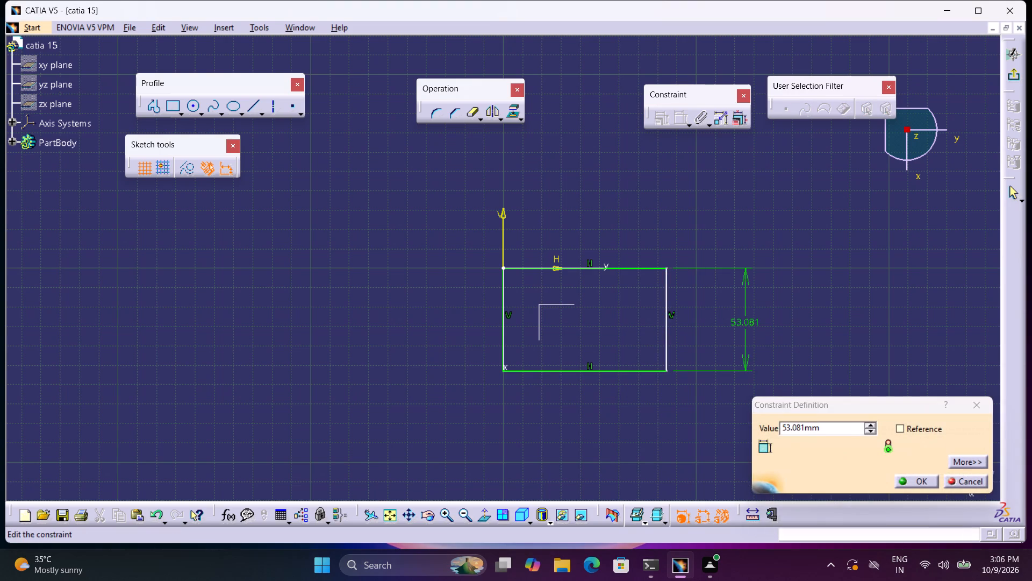
{"action": "type", "text": "90"}
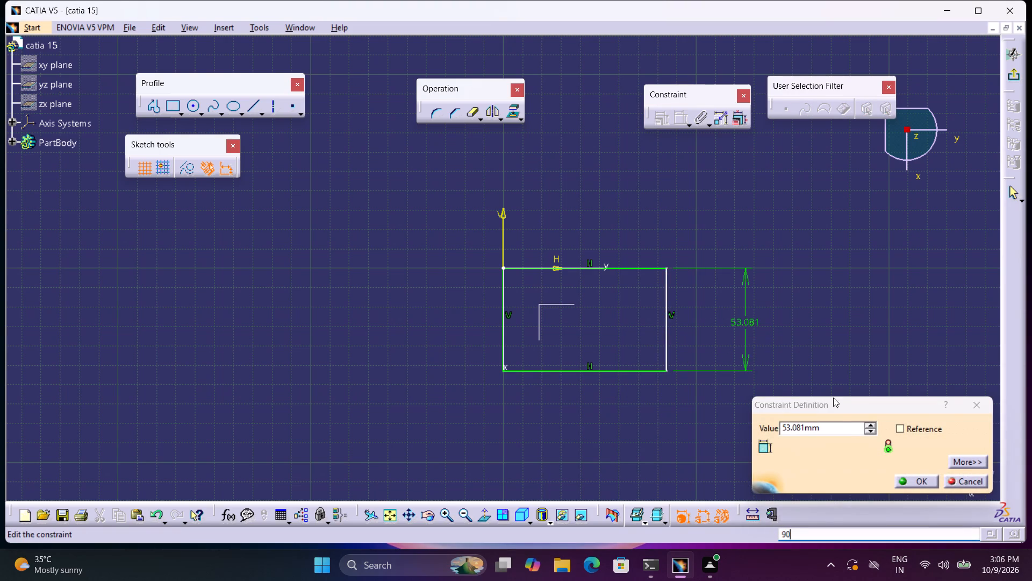
{"action": "left_click_drag", "start_coordinate": [842, 429], "coordinate": [696, 464]}
{"action": "type", "text": "90"}
{"action": "key", "text": "Return"}
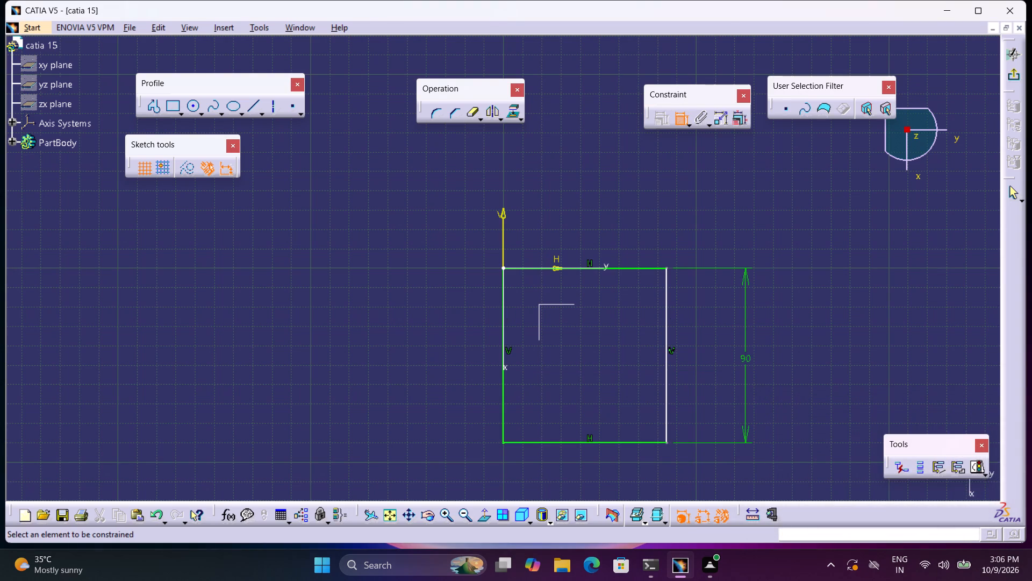
Dimension the rectangle's horizontal edge at 50 mm and exit the sketch.
{"action": "left_click", "coordinate": [641, 272]}
{"action": "left_click", "coordinate": [629, 225]}
{"action": "double_click", "coordinate": [629, 219]}
{"action": "type", "text": "50"}
{"action": "key", "text": "Return"}
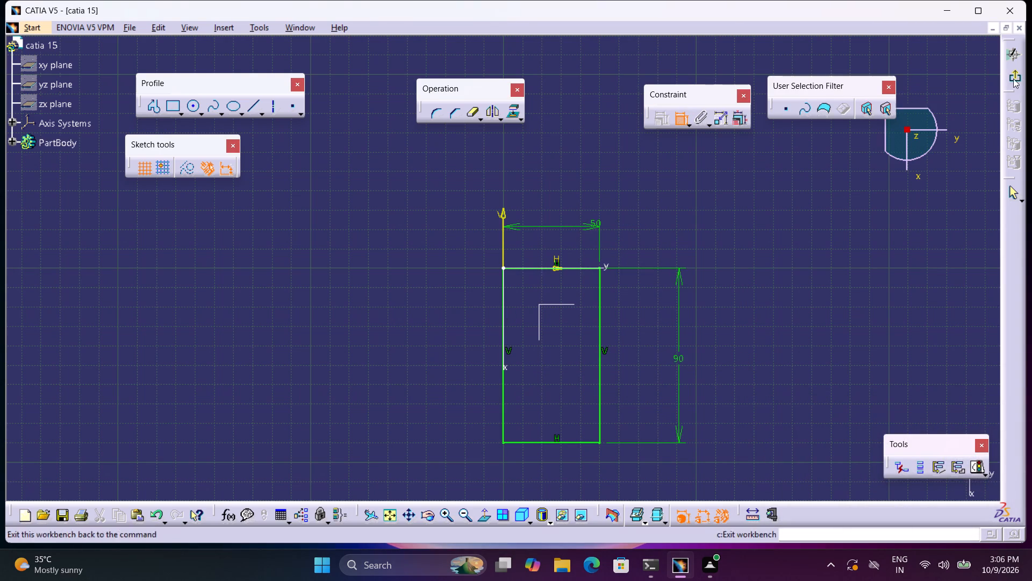
{"action": "left_click", "coordinate": [1014, 76]}
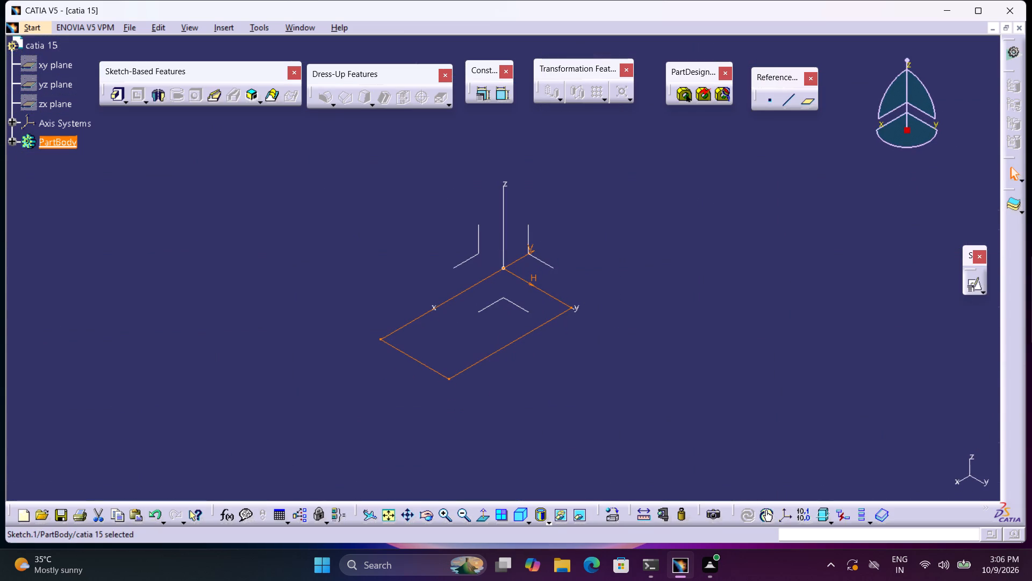
Extrude the rectangle sketch as a pad with a length of 10 mm.
{"action": "left_click", "coordinate": [122, 94]}
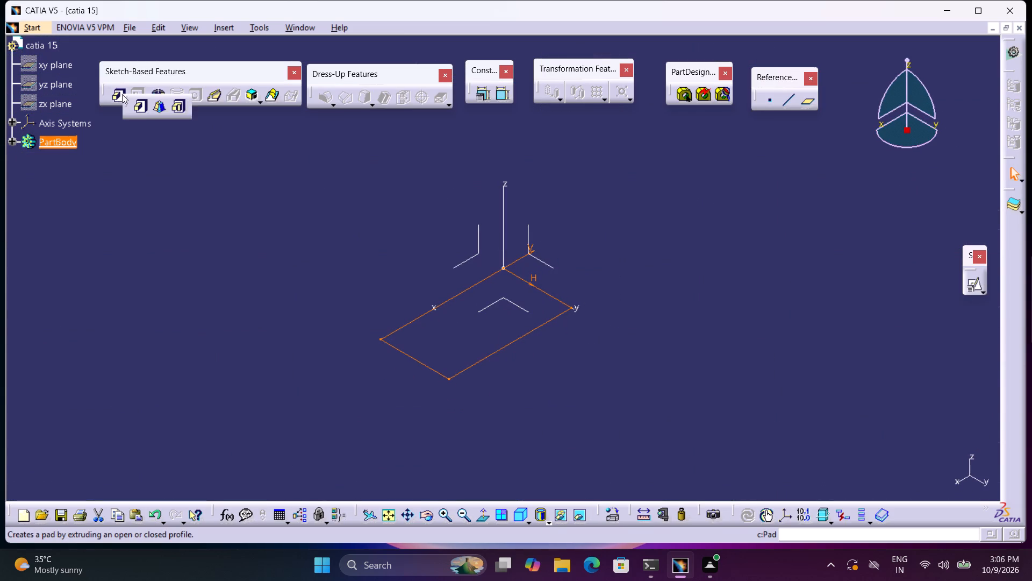
{"action": "left_click", "coordinate": [118, 94]}
{"action": "left_click", "coordinate": [118, 94]}
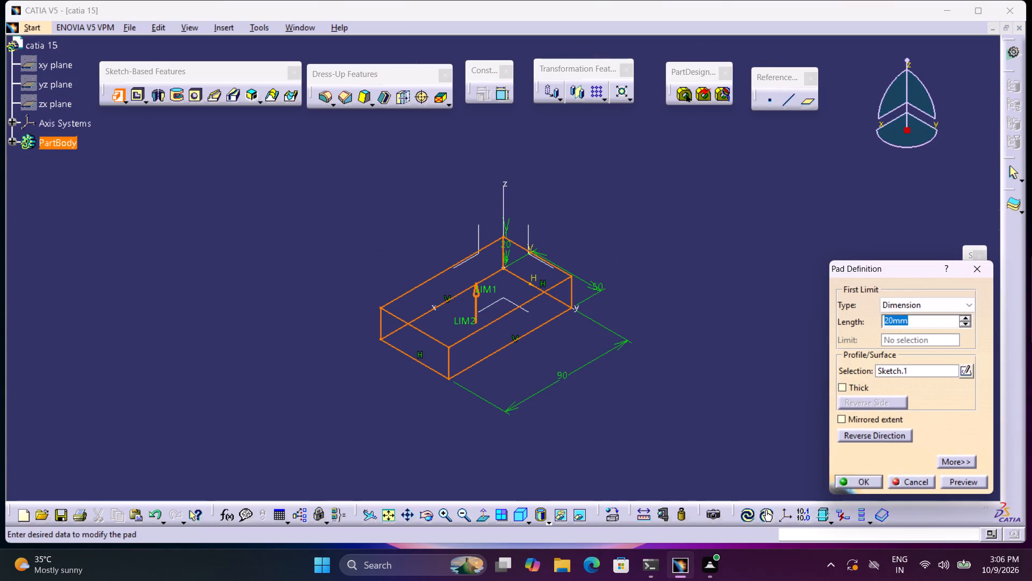
{"action": "key", "text": "1"}
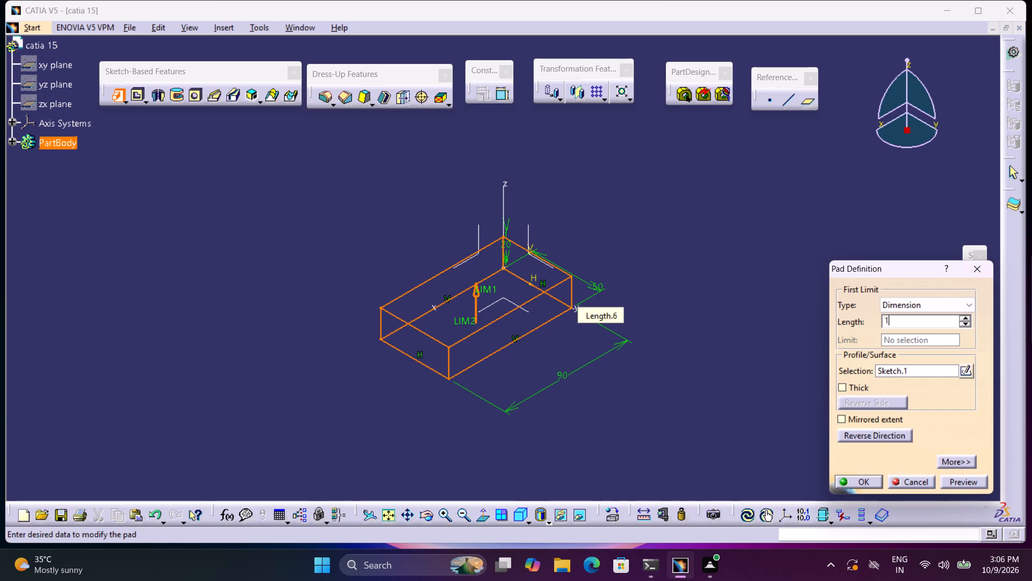
{"action": "key", "text": "0"}
{"action": "key", "text": "Return"}
{"action": "left_click", "coordinate": [617, 302]}
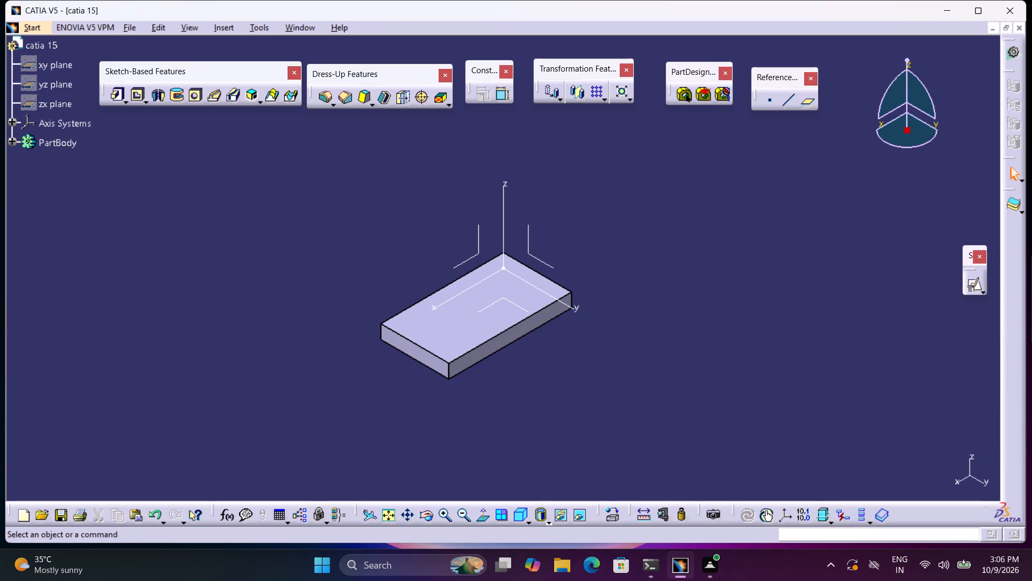
Start a positioned sketch on the pad's long side face lying on the zx plane, keeping the implicit origin and orientation.
{"action": "left_click", "coordinate": [971, 287]}
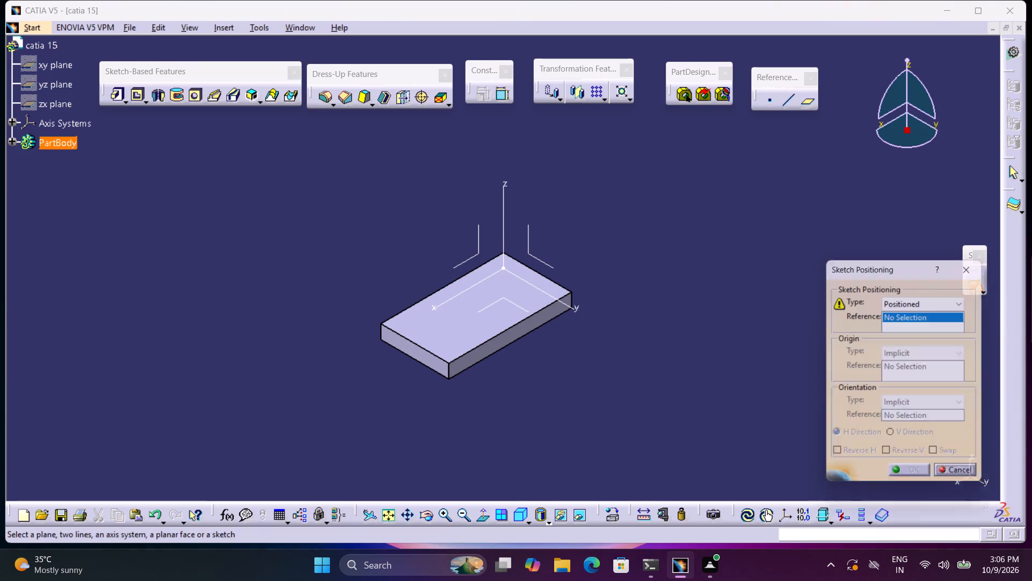
{"action": "middle_click_drag", "start_coordinate": [576, 424], "coordinate": [842, 135]}
{"action": "right_click_drag", "start_coordinate": [606, 426], "coordinate": [842, 135]}
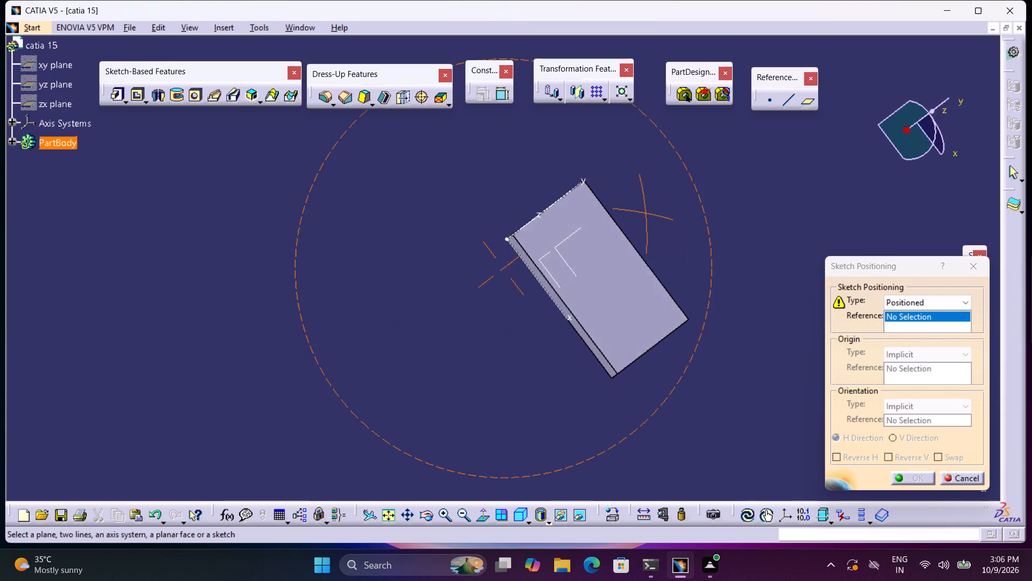
{"action": "right_click_drag", "start_coordinate": [842, 135], "coordinate": [806, 118]}
{"action": "middle_click_drag", "start_coordinate": [842, 135], "coordinate": [806, 118]}
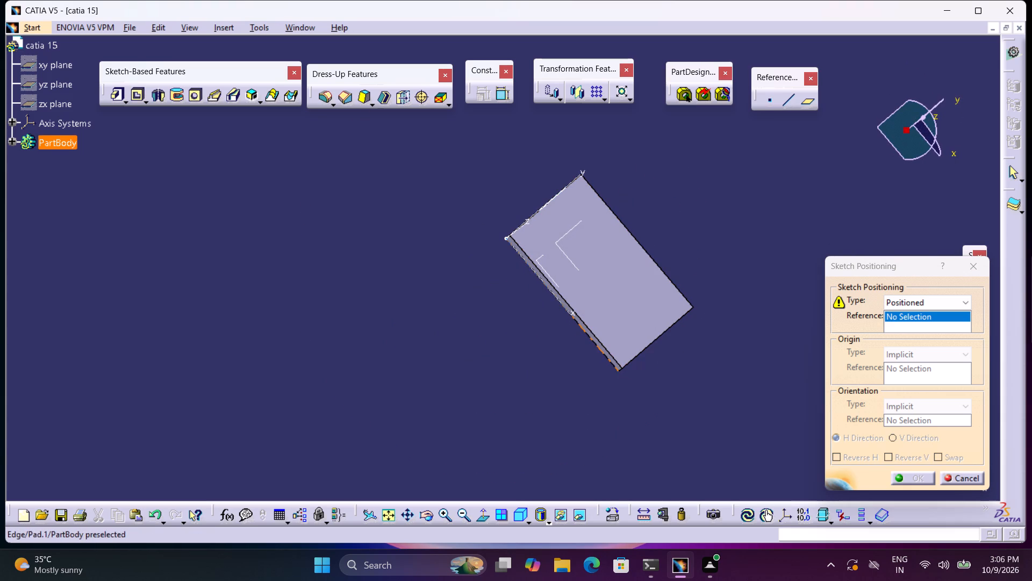
{"action": "middle_click_drag", "start_coordinate": [654, 398], "coordinate": [672, 196]}
{"action": "right_click_drag", "start_coordinate": [647, 368], "coordinate": [671, 196]}
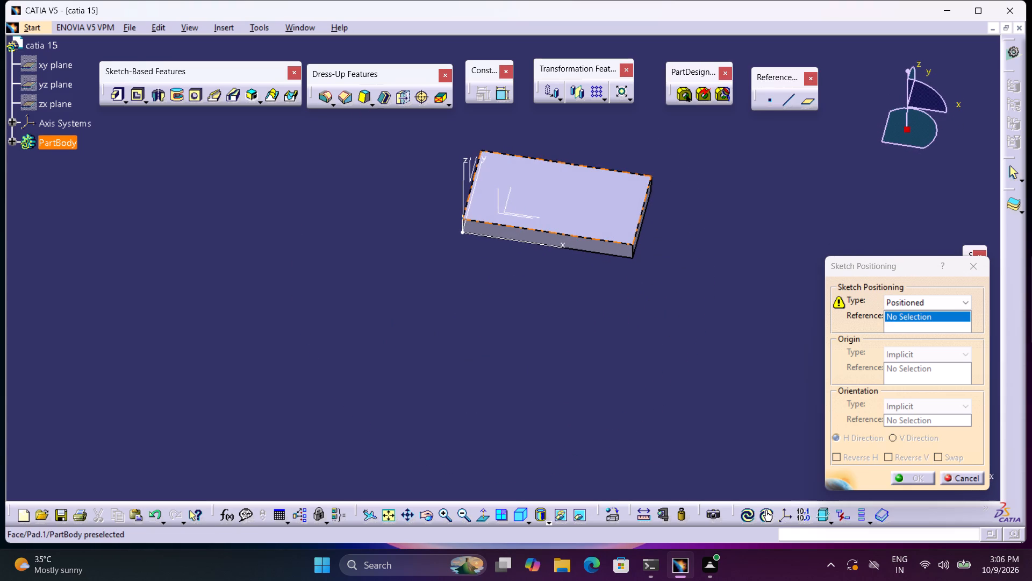
{"action": "left_click", "coordinate": [621, 246]}
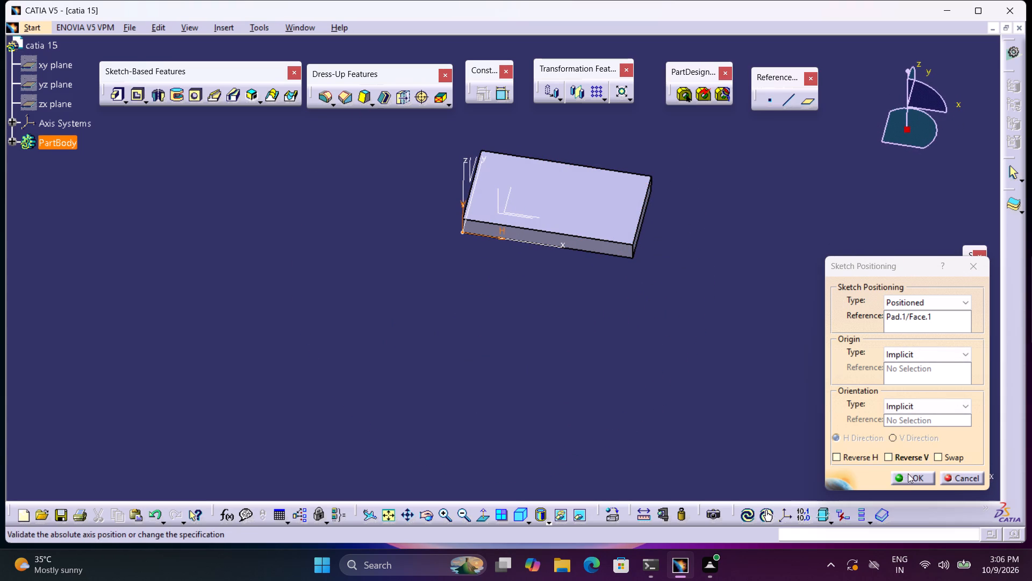
{"action": "left_click", "coordinate": [909, 474]}
{"action": "middle_click_drag", "start_coordinate": [647, 332], "coordinate": [613, 373]}
{"action": "right_click", "coordinate": [633, 399]}
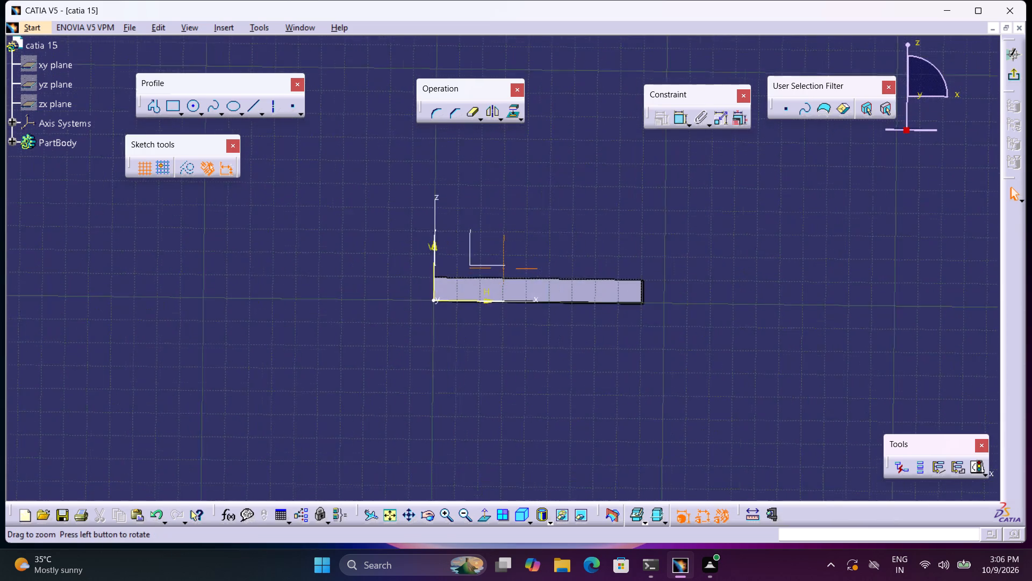
{"action": "middle_click_drag", "start_coordinate": [613, 373], "coordinate": [599, 301]}
{"action": "middle_click_drag", "start_coordinate": [599, 204], "coordinate": [583, 238]}
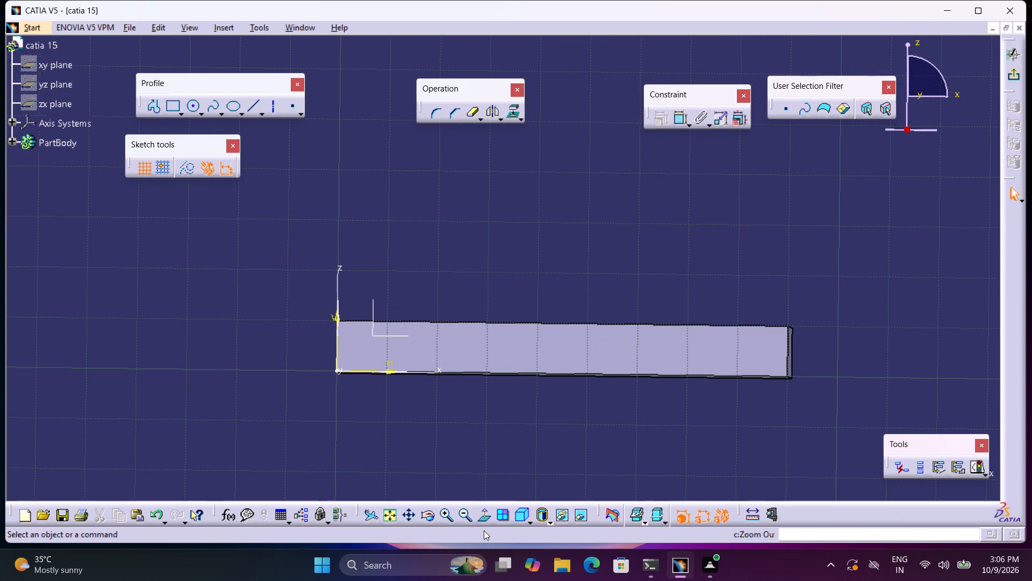
{"action": "left_click", "coordinate": [480, 519]}
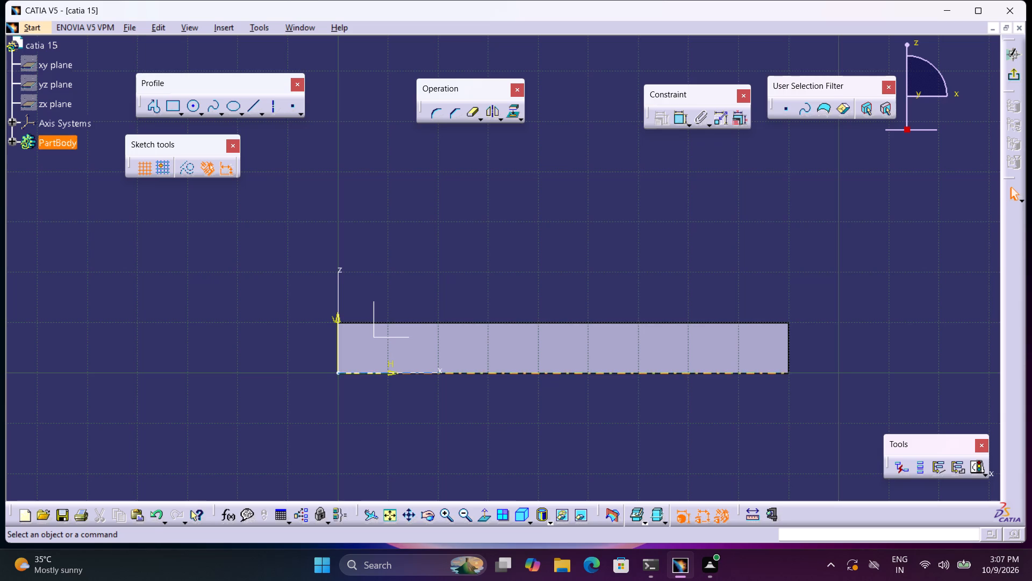
{"action": "middle_click_drag", "start_coordinate": [529, 264], "coordinate": [492, 288]}
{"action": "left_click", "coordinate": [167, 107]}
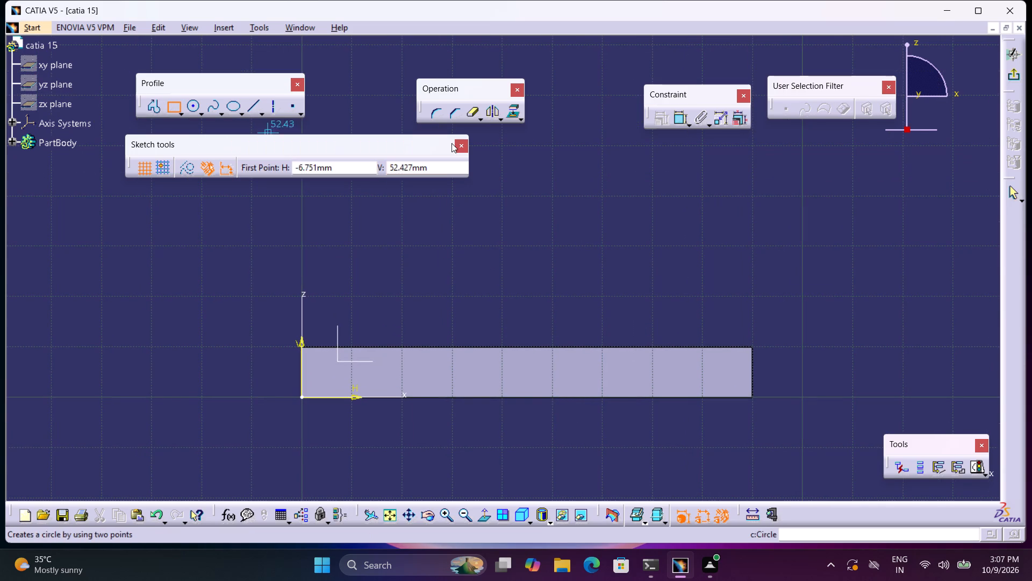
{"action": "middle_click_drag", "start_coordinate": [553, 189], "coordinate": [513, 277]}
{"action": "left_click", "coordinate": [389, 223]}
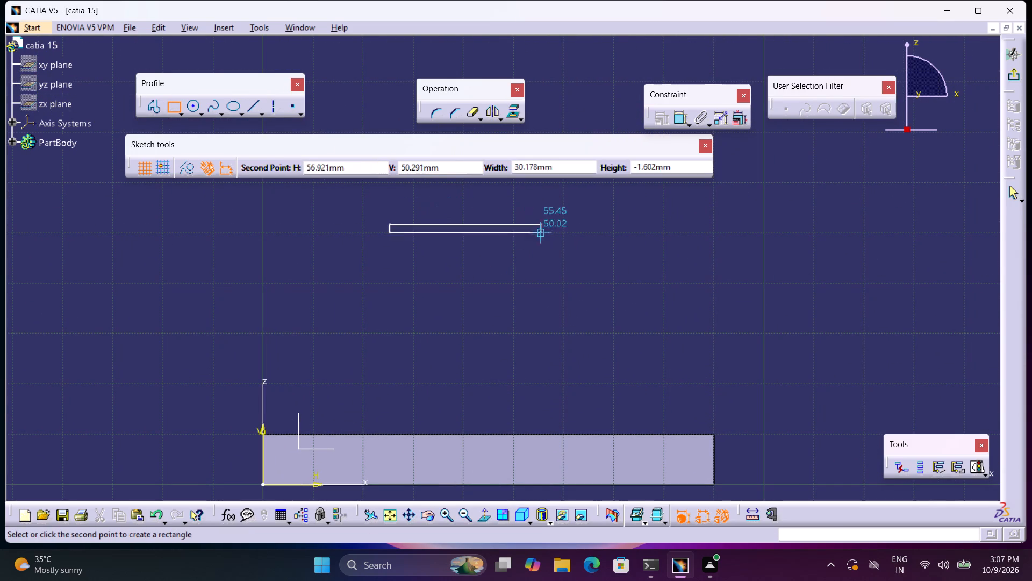
Sketch a horizontal line about 52 mm long above the pad with the Profile tool.
{"action": "left_click", "coordinate": [147, 104]}
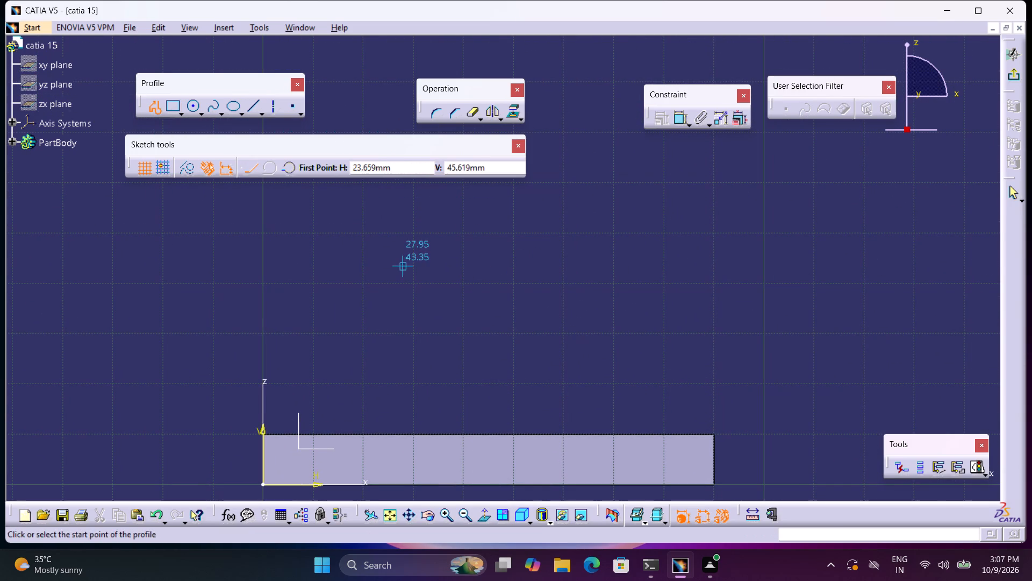
{"action": "left_click", "coordinate": [369, 213]}
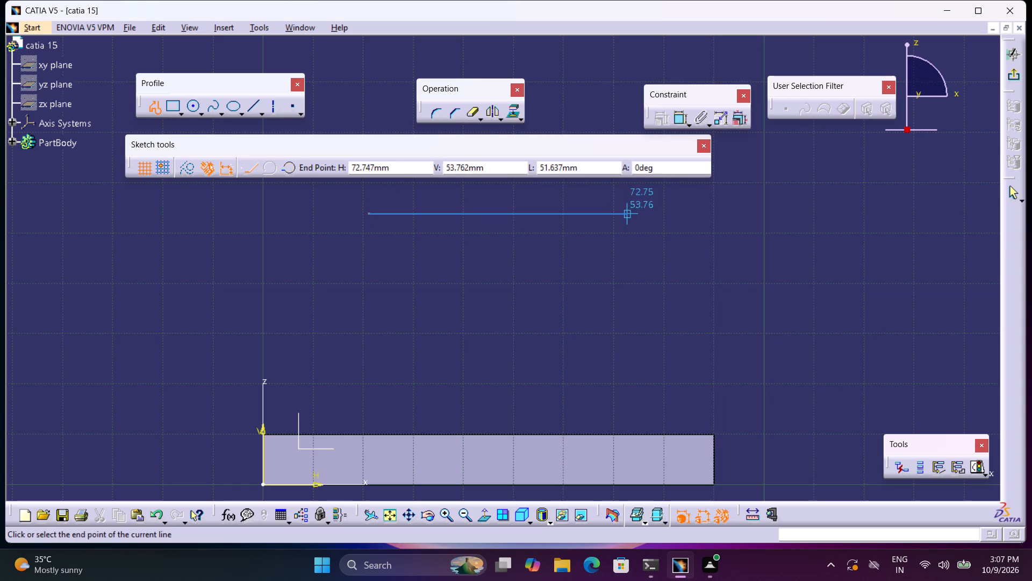
{"action": "left_click", "coordinate": [627, 213]}
Dimension the horizontal line's length and set it to 50 mm.
{"action": "left_click", "coordinate": [682, 114]}
{"action": "middle_click_drag", "start_coordinate": [632, 285], "coordinate": [633, 308]}
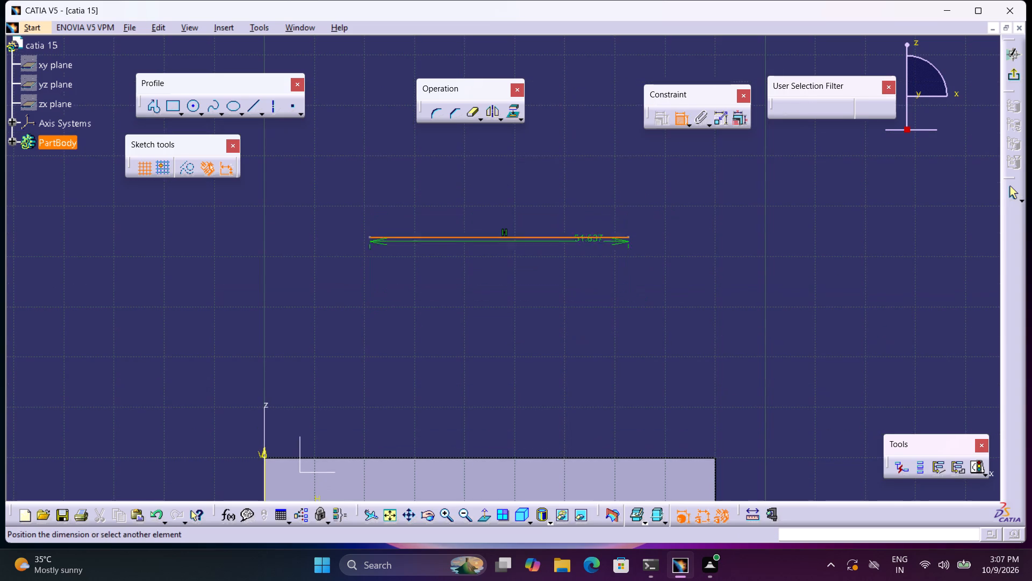
{"action": "left_click", "coordinate": [526, 176]}
{"action": "double_click", "coordinate": [533, 168]}
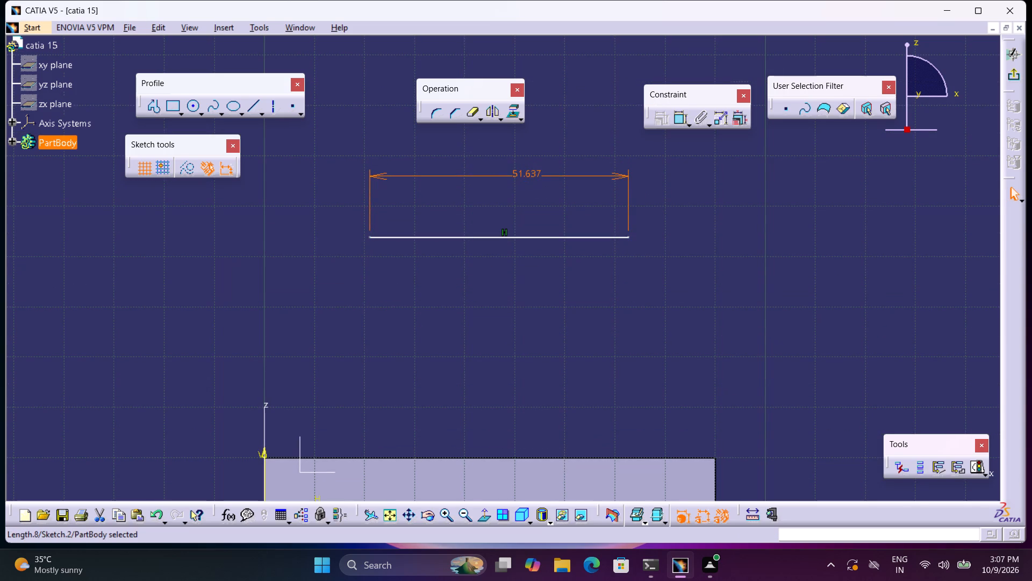
{"action": "double_click", "coordinate": [536, 169]}
{"action": "key", "text": "5"}
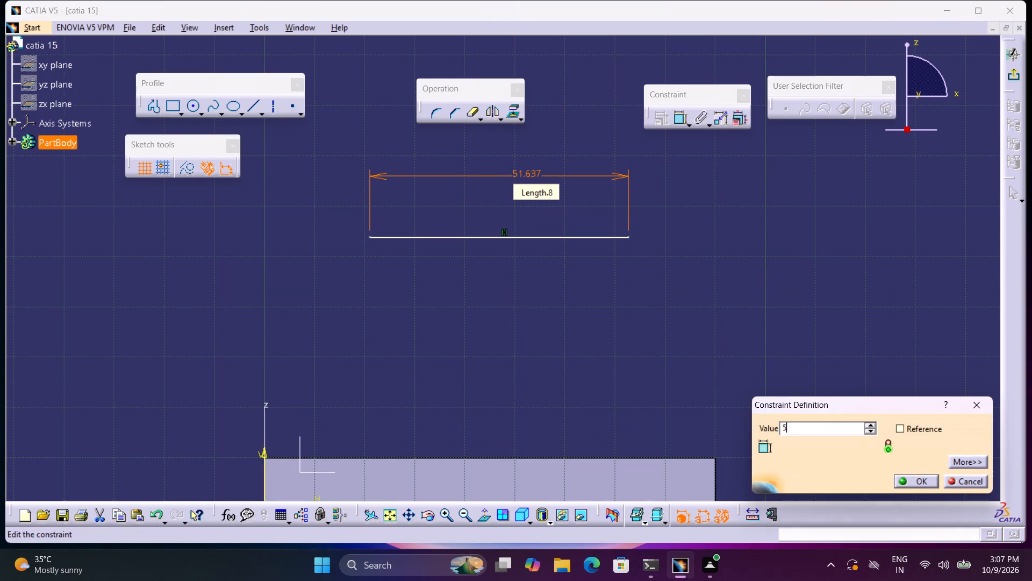
{"action": "key", "text": "0"}
{"action": "key", "text": "Return"}
Sketch a vertical construction line about 32 mm long, rising from just below the middle of the pad's top edge.
{"action": "middle_click_drag", "start_coordinate": [589, 314], "coordinate": [585, 312]}
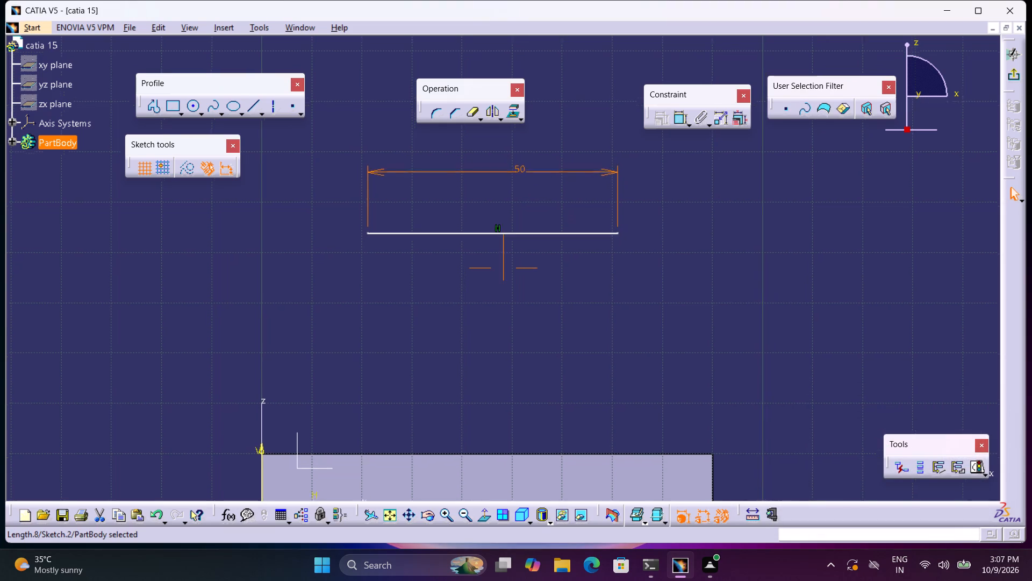
{"action": "middle_click_drag", "start_coordinate": [585, 312], "coordinate": [582, 304]}
{"action": "middle_click_drag", "start_coordinate": [553, 272], "coordinate": [557, 237]}
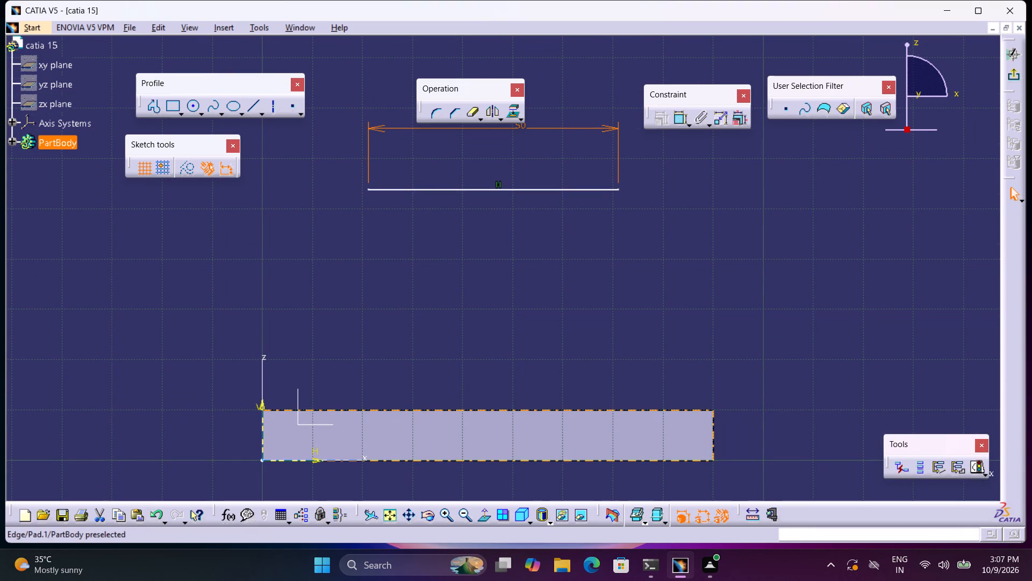
{"action": "left_click", "coordinate": [253, 112]}
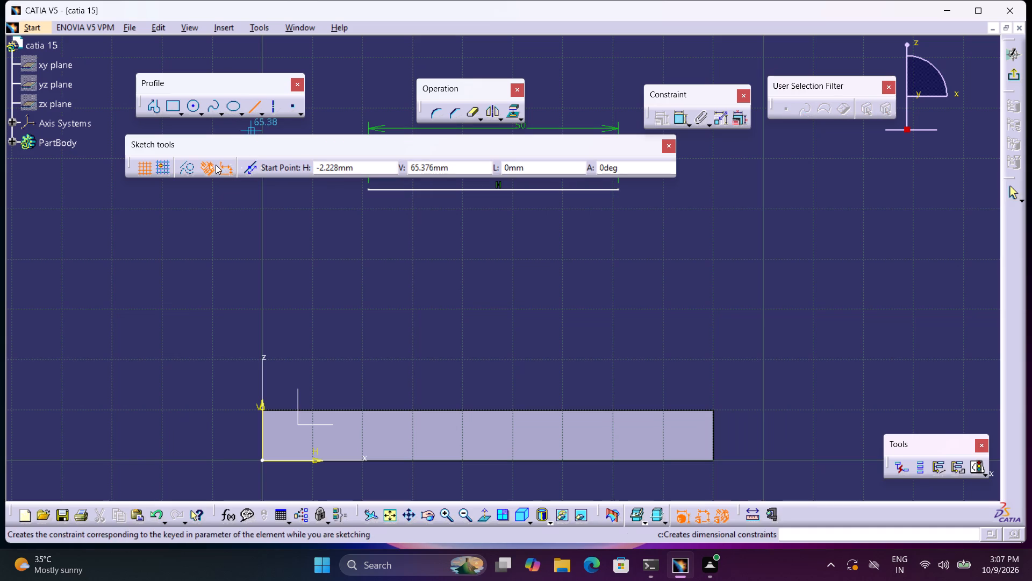
{"action": "left_click", "coordinate": [183, 169]}
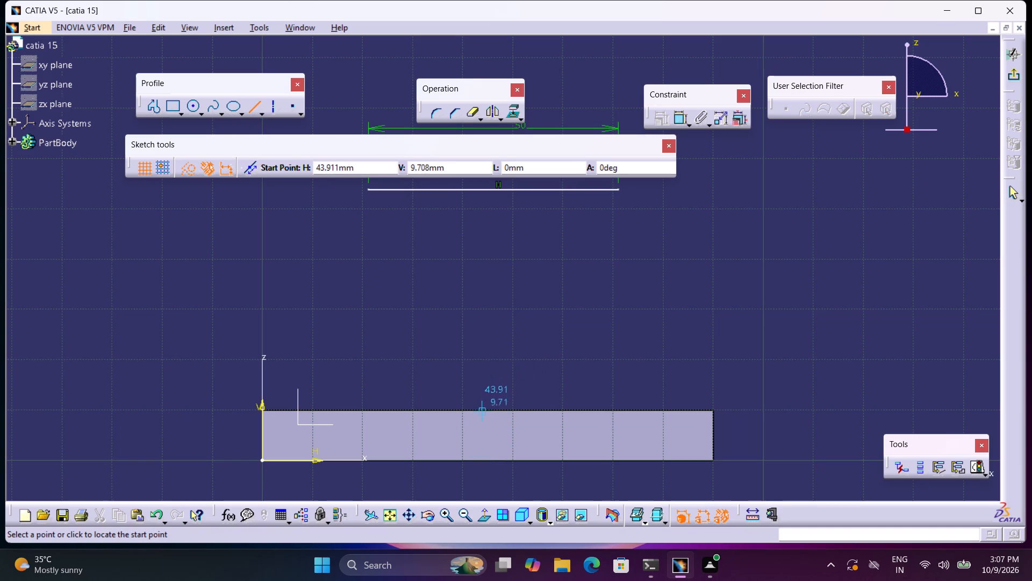
{"action": "left_click", "coordinate": [482, 416]}
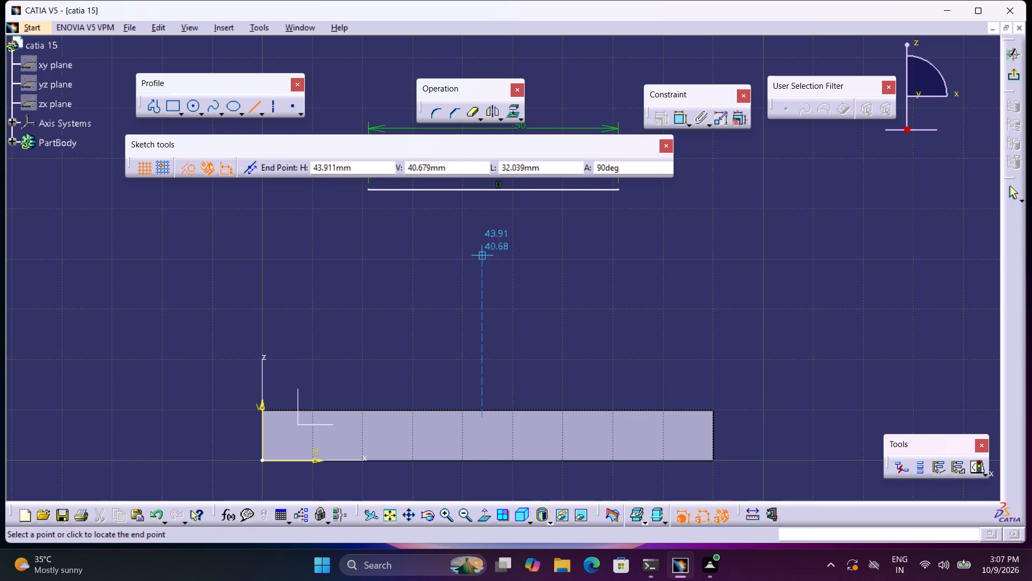
{"action": "left_click", "coordinate": [482, 253]}
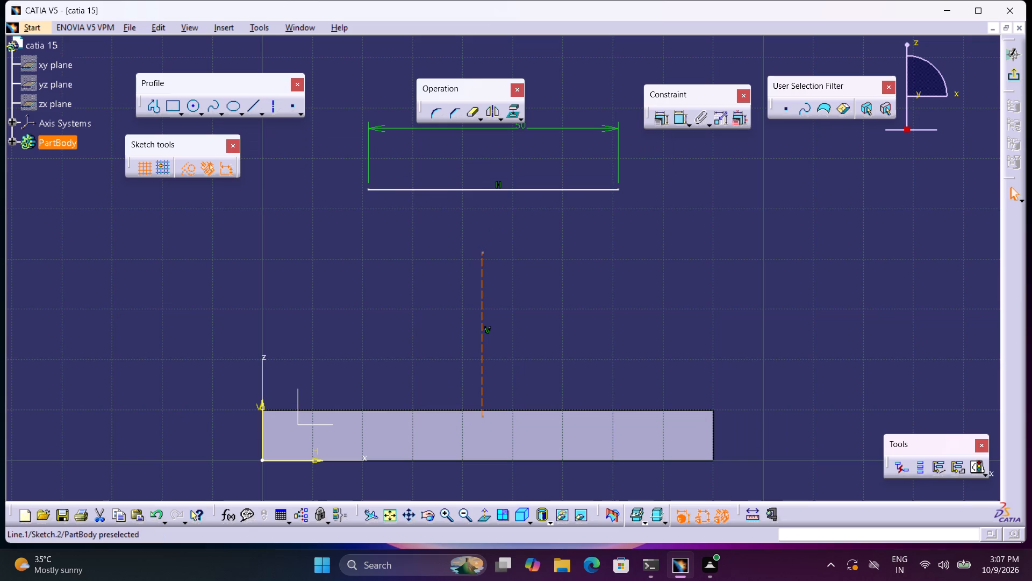
Dimension the construction line's distance from the pad's right end edge and set it to 90/2 mm.
{"action": "left_click", "coordinate": [674, 118]}
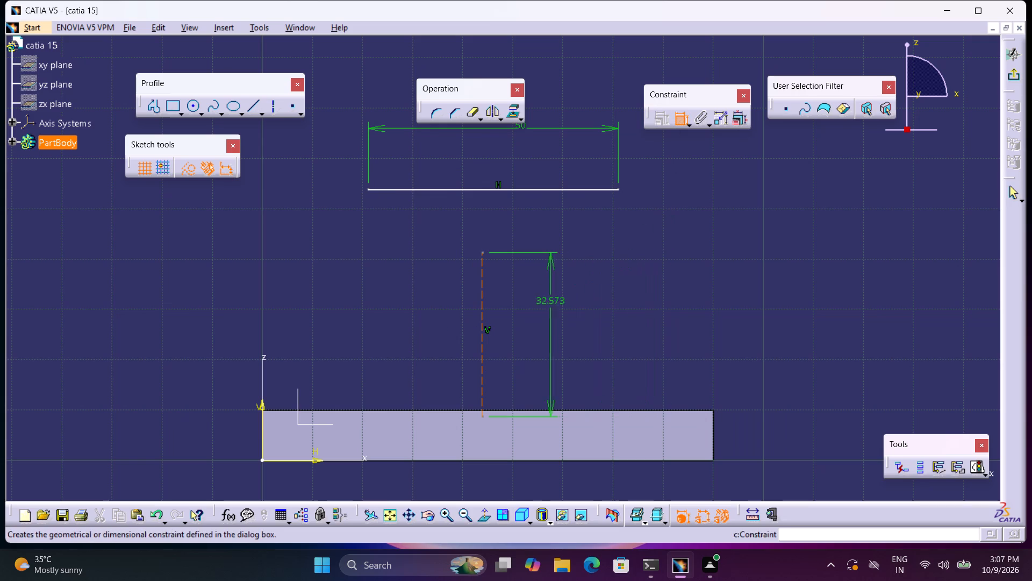
{"action": "left_click", "coordinate": [712, 423]}
{"action": "left_click", "coordinate": [656, 364]}
{"action": "double_click", "coordinate": [658, 359]}
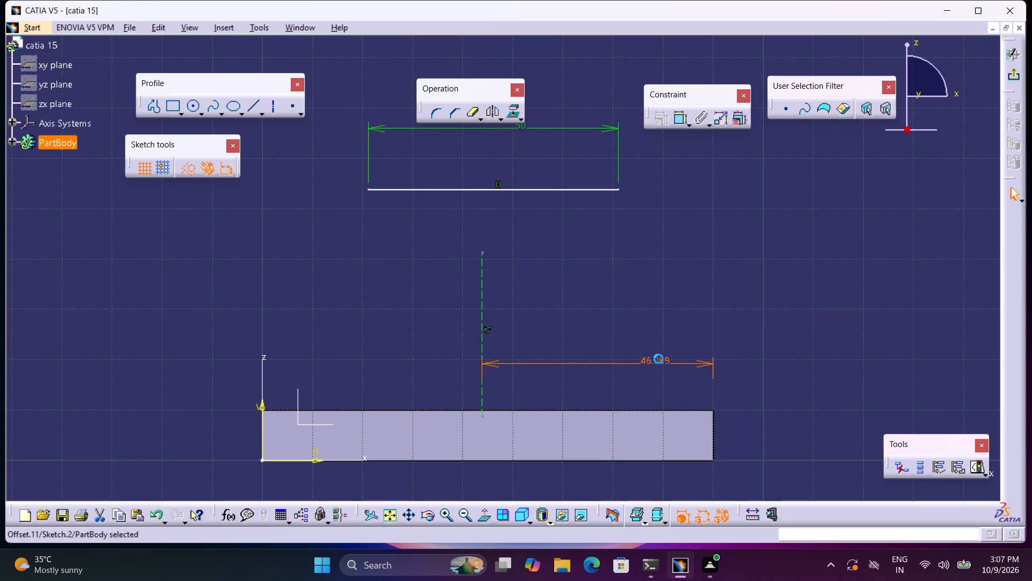
{"action": "type", "text": "90"}
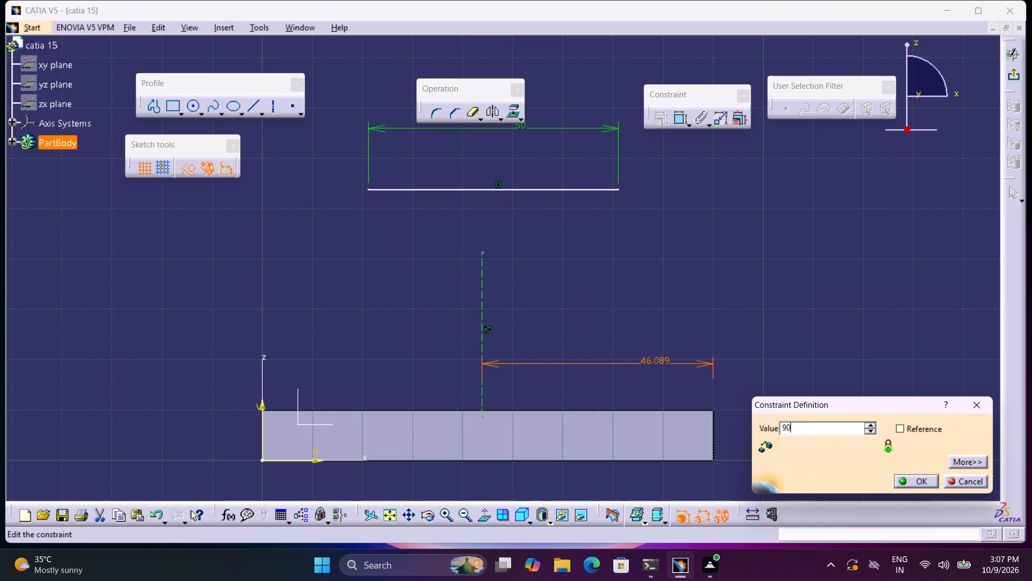
{"action": "type", "text": "/2"}
{"action": "key", "text": "Return"}
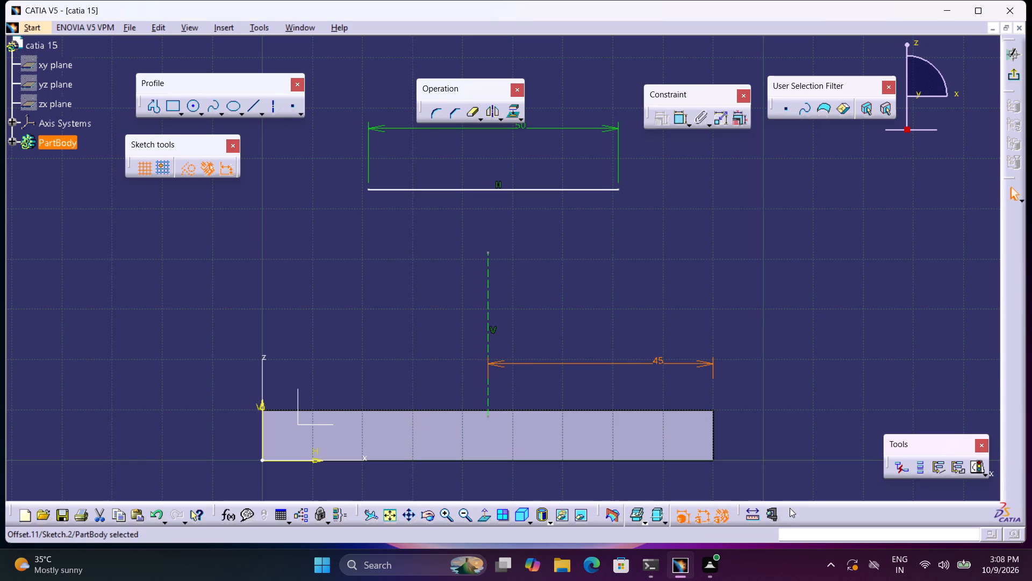
Dimension the distance between the horizontal line's right endpoint and the construction line, and set it to 25 mm.
{"action": "left_click", "coordinate": [686, 118]}
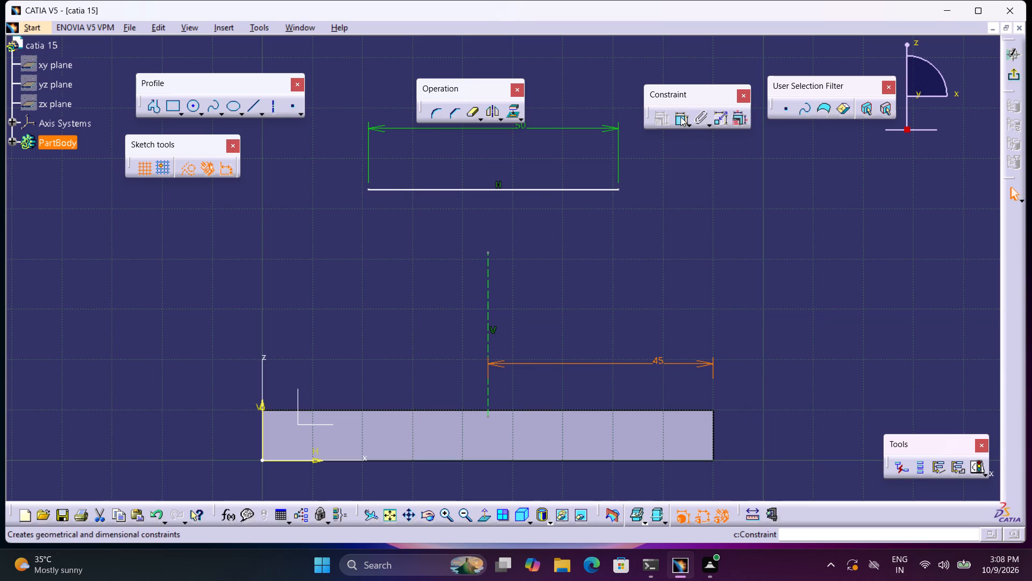
{"action": "left_click", "coordinate": [679, 117]}
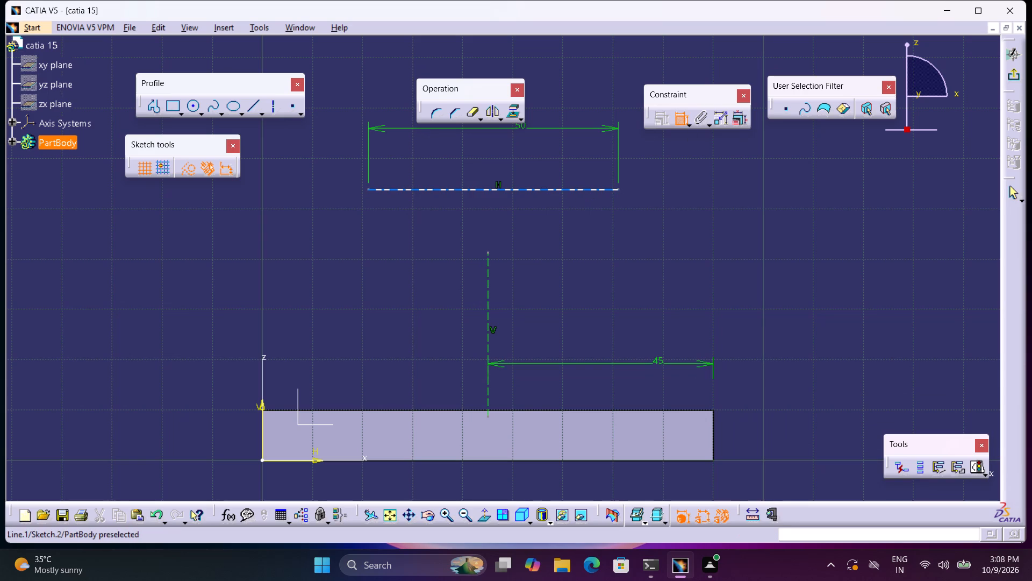
{"action": "middle_click_drag", "start_coordinate": [535, 221], "coordinate": [532, 251]}
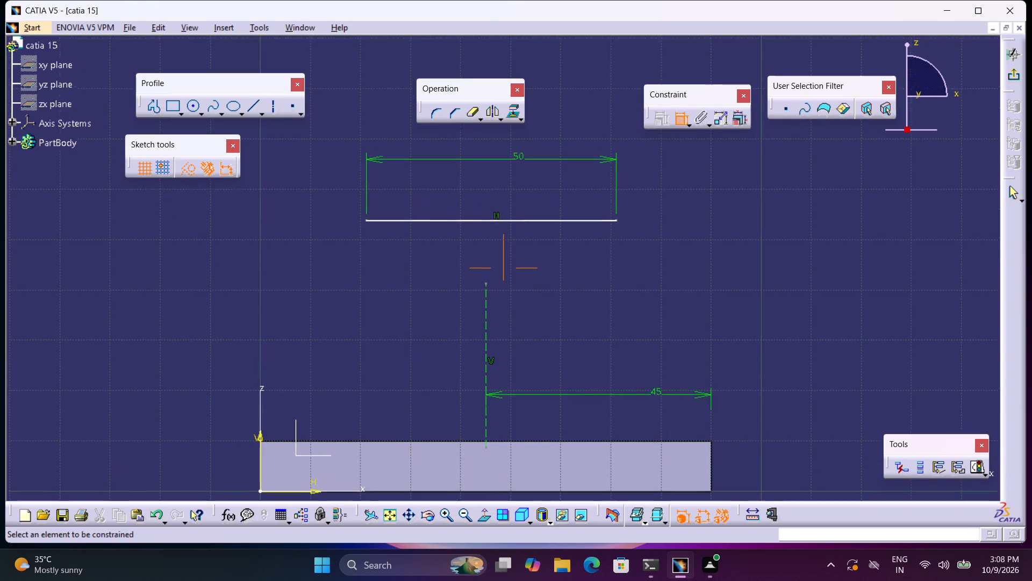
{"action": "middle_click_drag", "start_coordinate": [532, 251], "coordinate": [532, 252]}
{"action": "left_click", "coordinate": [617, 219]}
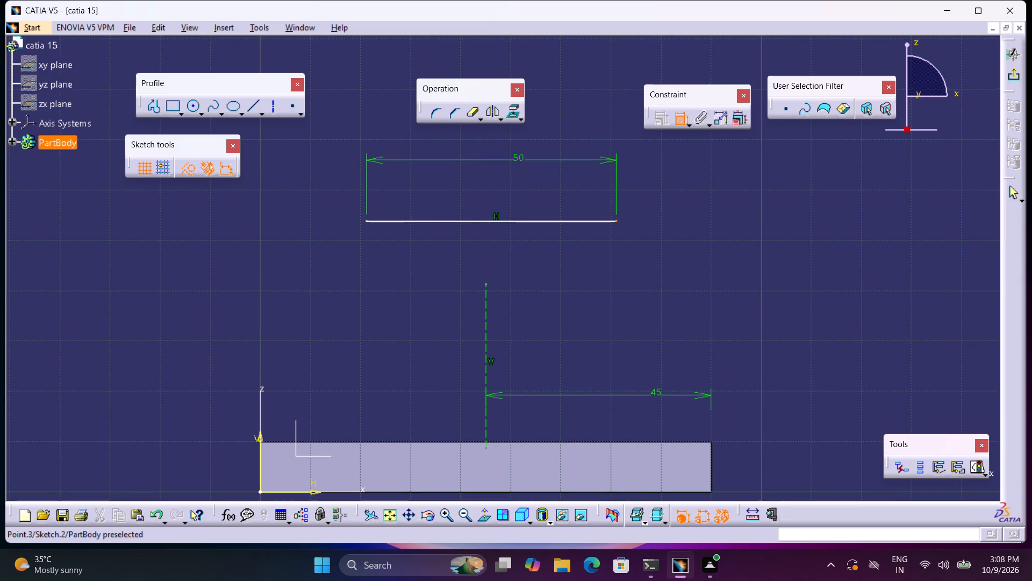
{"action": "left_click", "coordinate": [486, 299]}
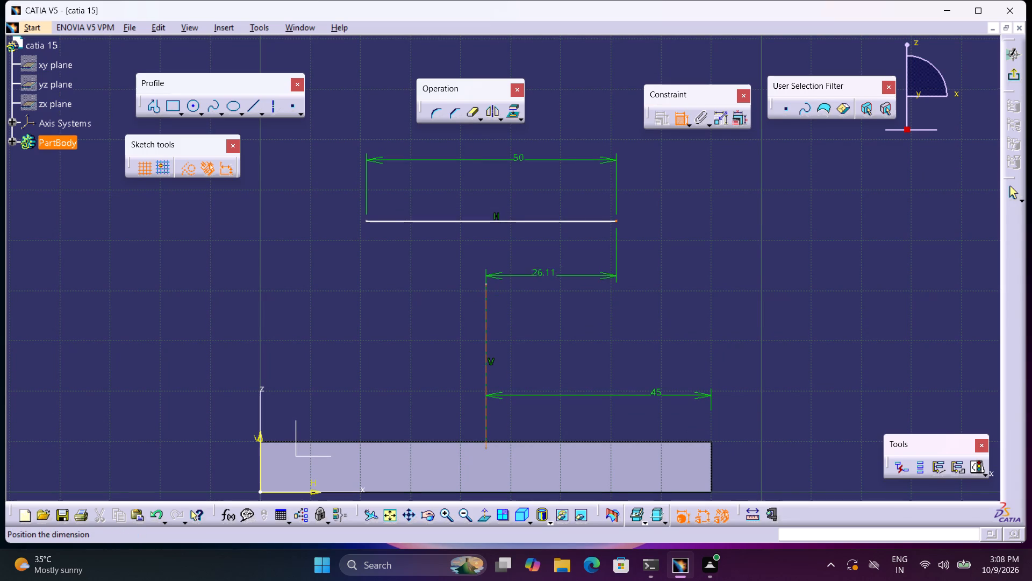
{"action": "left_click", "coordinate": [561, 270]}
{"action": "triple_click", "coordinate": [561, 267]}
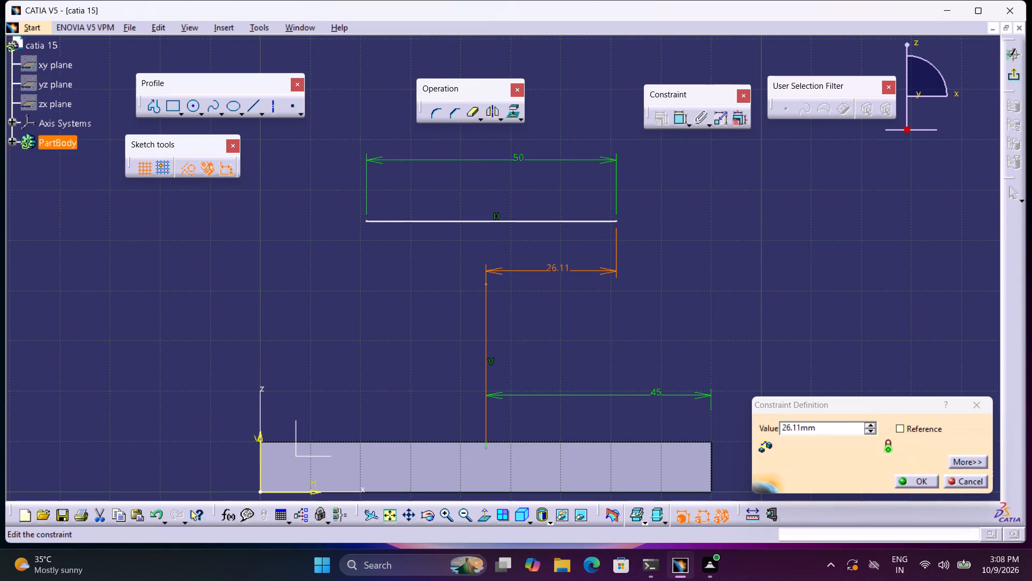
{"action": "type", "text": "25"}
{"action": "key", "text": "Return"}
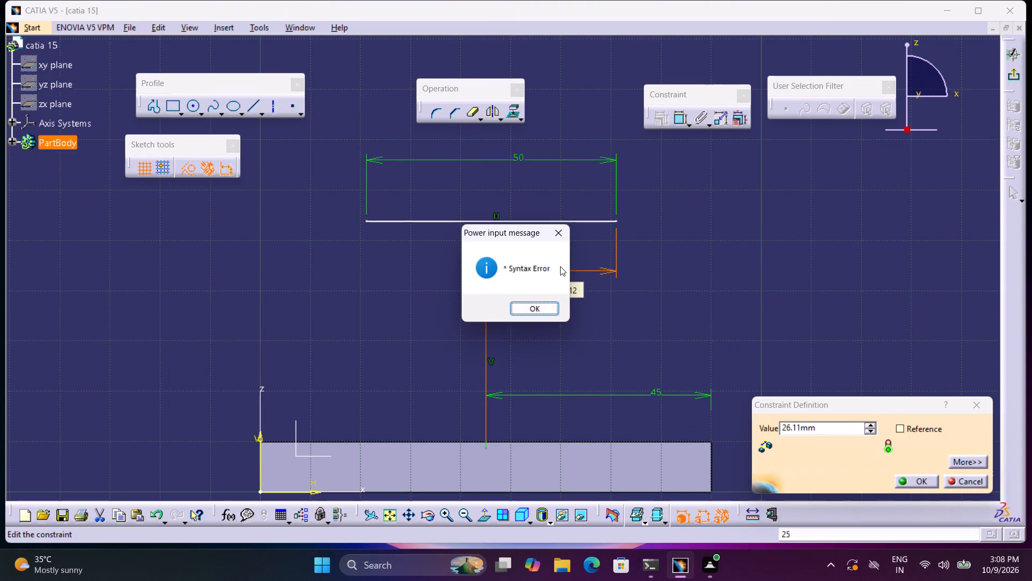
{"action": "left_click", "coordinate": [546, 316]}
{"action": "left_click", "coordinate": [528, 308]}
{"action": "left_click_drag", "start_coordinate": [822, 430], "coordinate": [671, 428]}
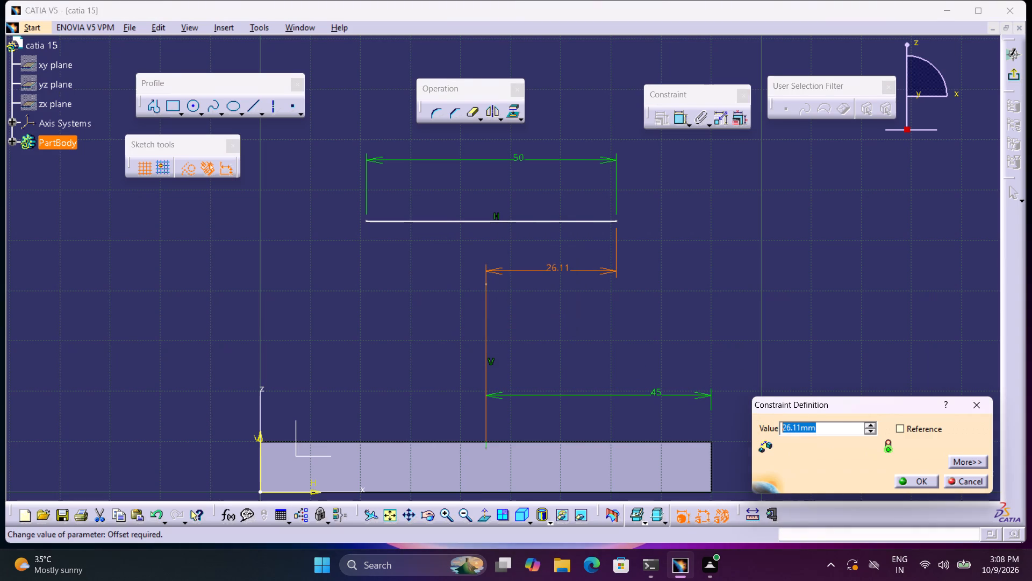
{"action": "type", "text": "25"}
{"action": "key", "text": "Return"}
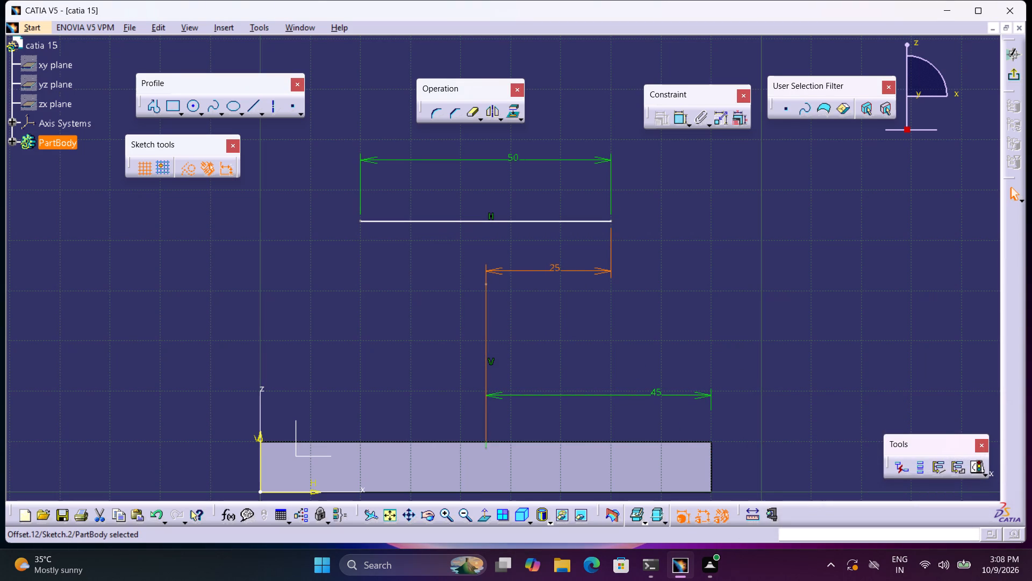
{"action": "double_click", "coordinate": [577, 316]}
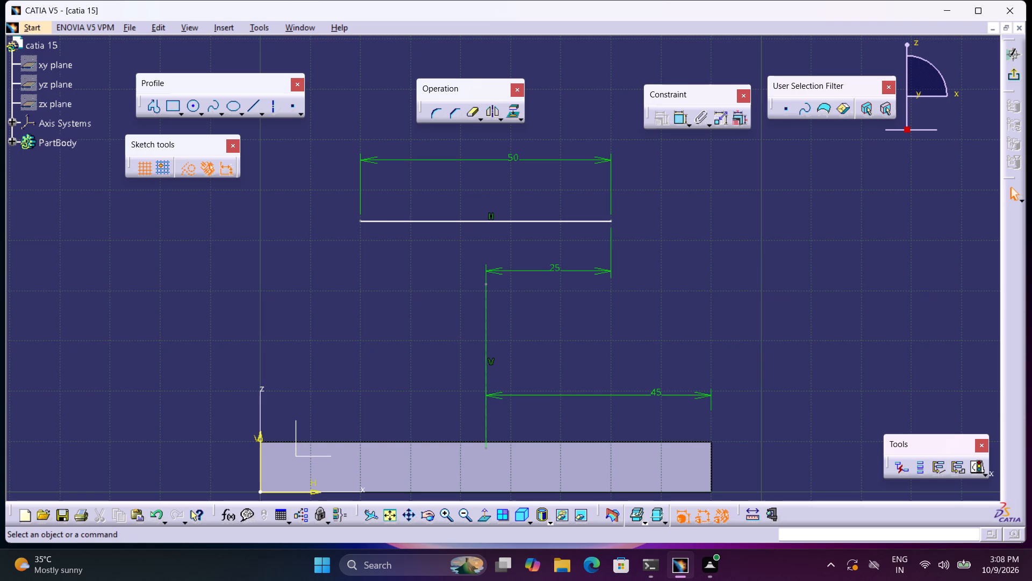
Delete the vertical construction line from the sketch.
{"action": "left_click", "coordinate": [488, 288]}
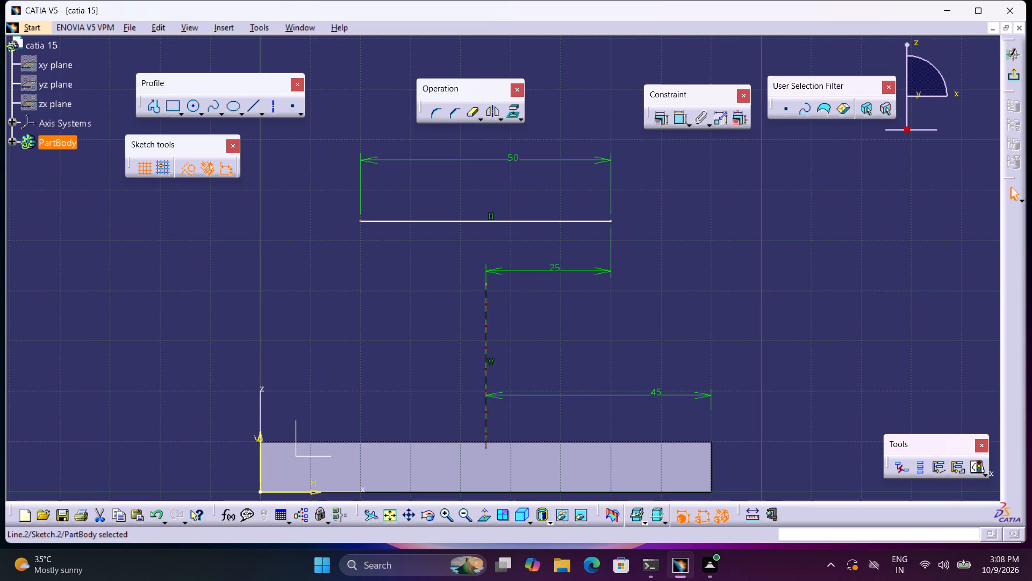
{"action": "key", "text": "Delete"}
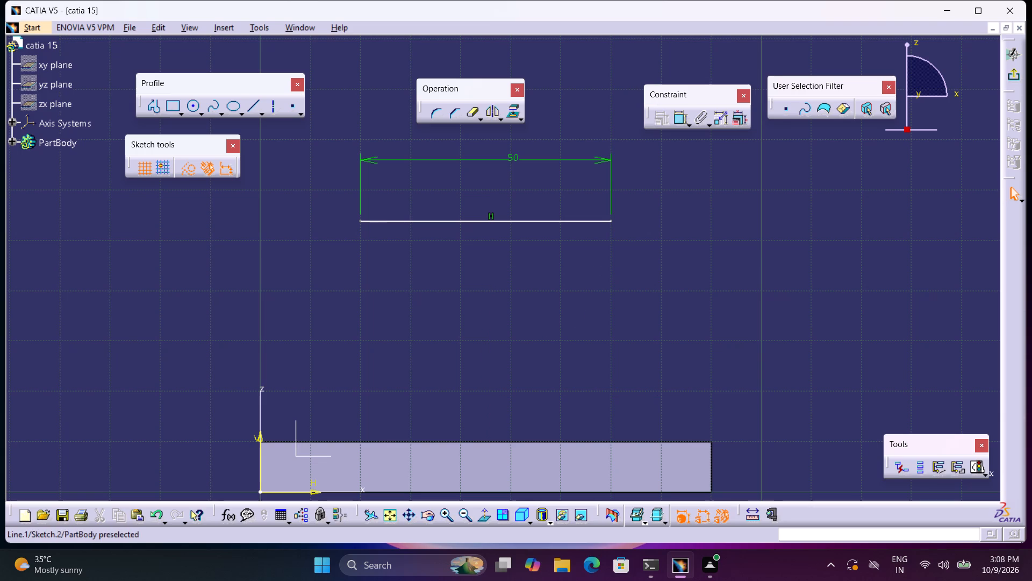
Dimension the horizontal line's height above the pad's top edge and set it to 60 mm.
{"action": "left_click", "coordinate": [680, 121]}
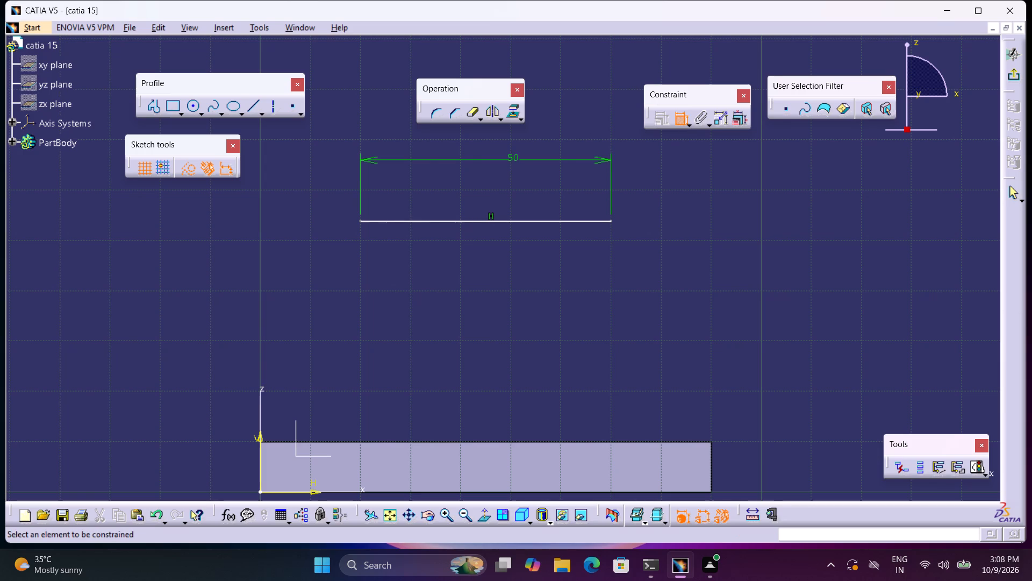
{"action": "left_click", "coordinate": [592, 222]}
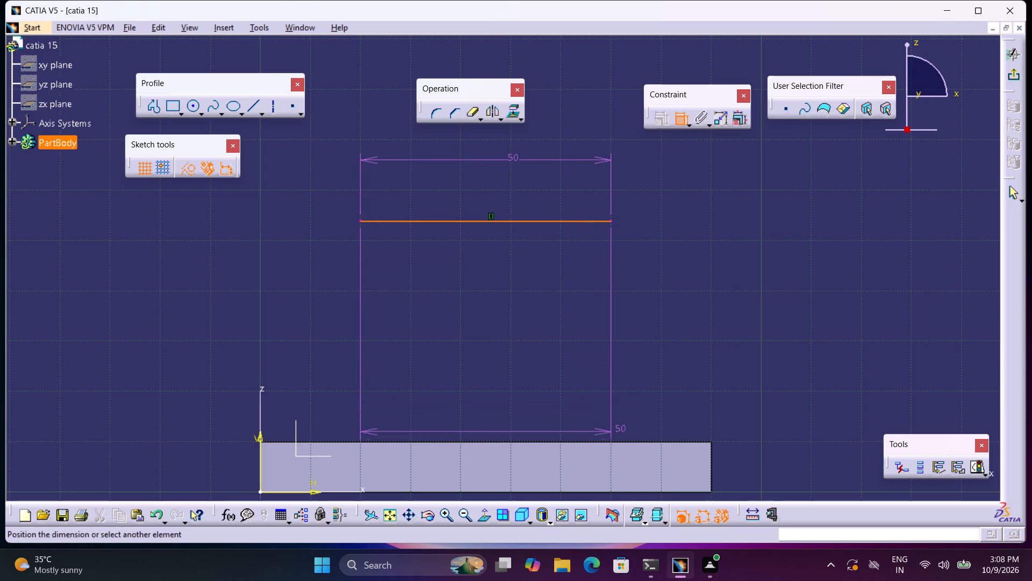
{"action": "left_click", "coordinate": [620, 441]}
{"action": "left_click", "coordinate": [690, 358]}
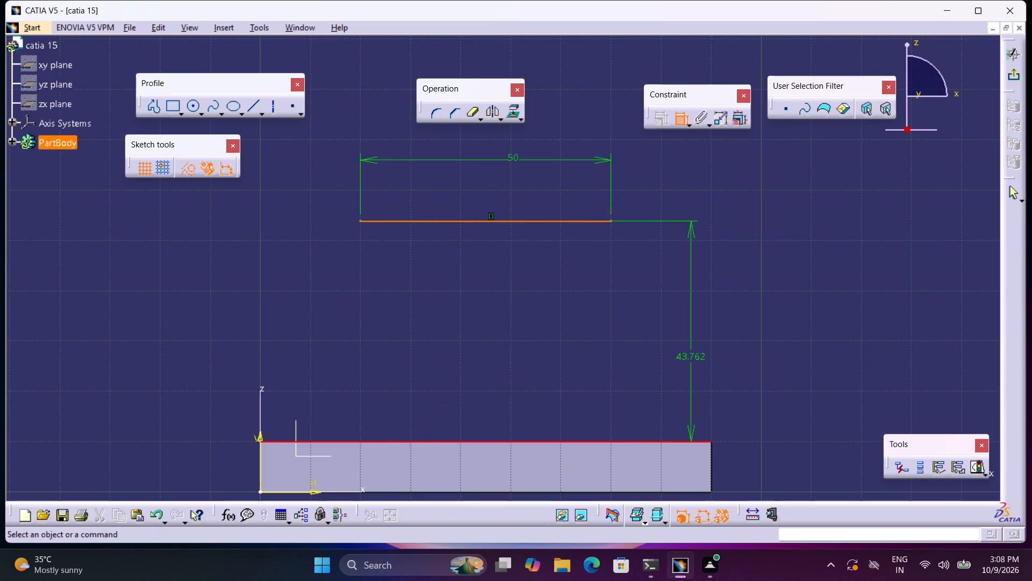
{"action": "triple_click", "coordinate": [689, 350]}
{"action": "double_click", "coordinate": [688, 348]}
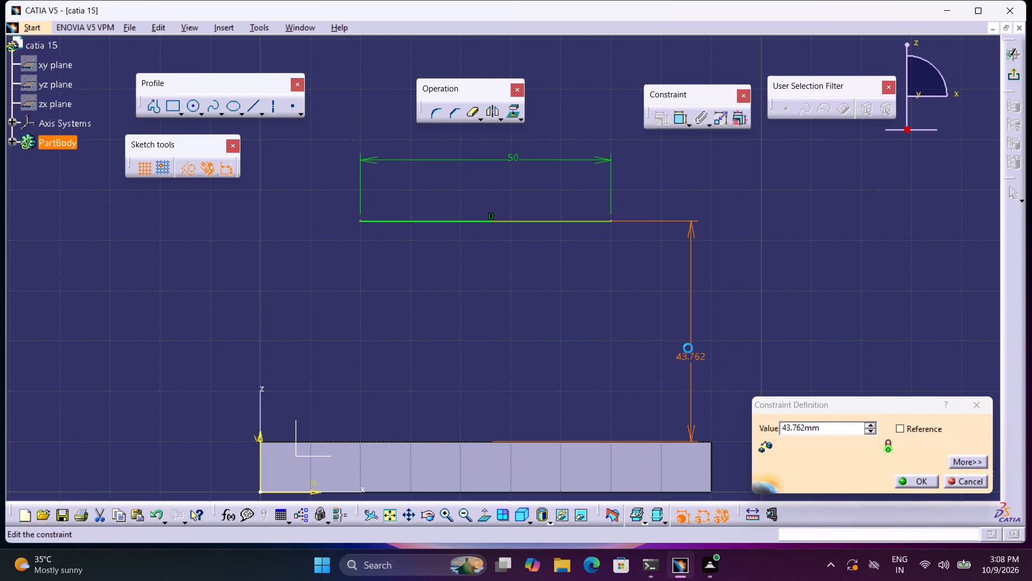
{"action": "type", "text": "60"}
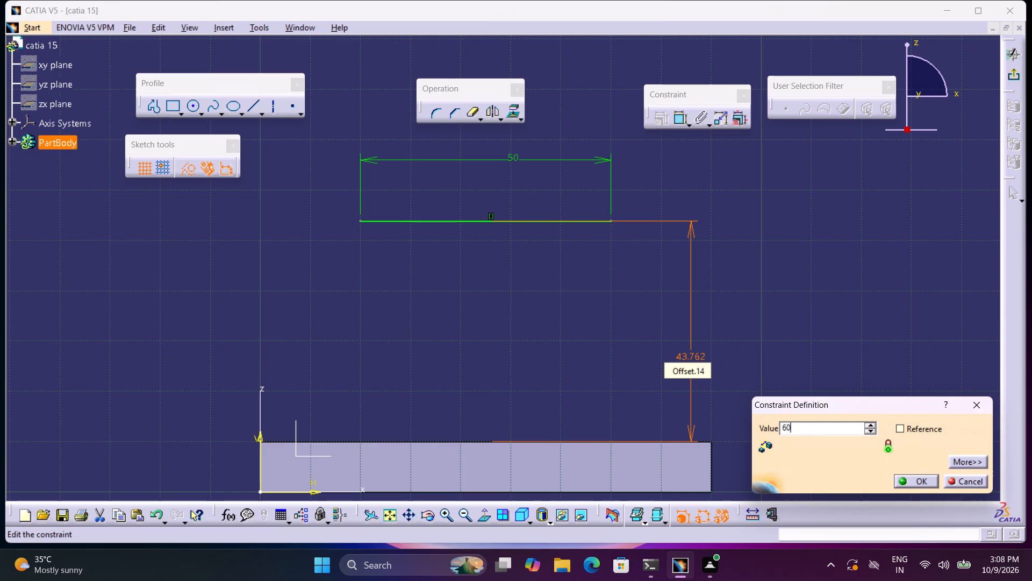
{"action": "key", "text": "Return"}
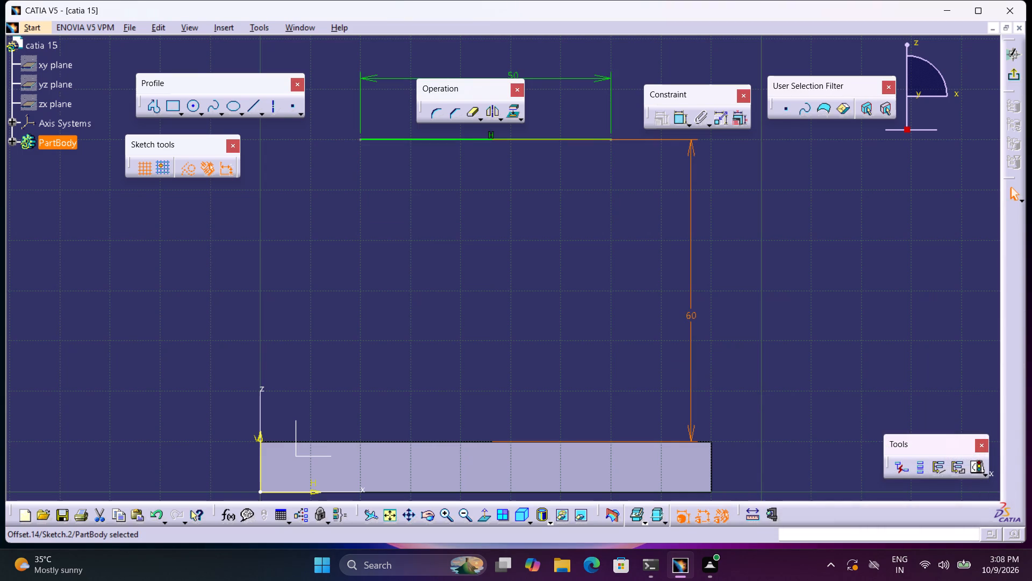
Start a profile at the 50 mm line's left endpoint and switch from construction to standard elements.
{"action": "middle_click_drag", "start_coordinate": [542, 236], "coordinate": [546, 243]}
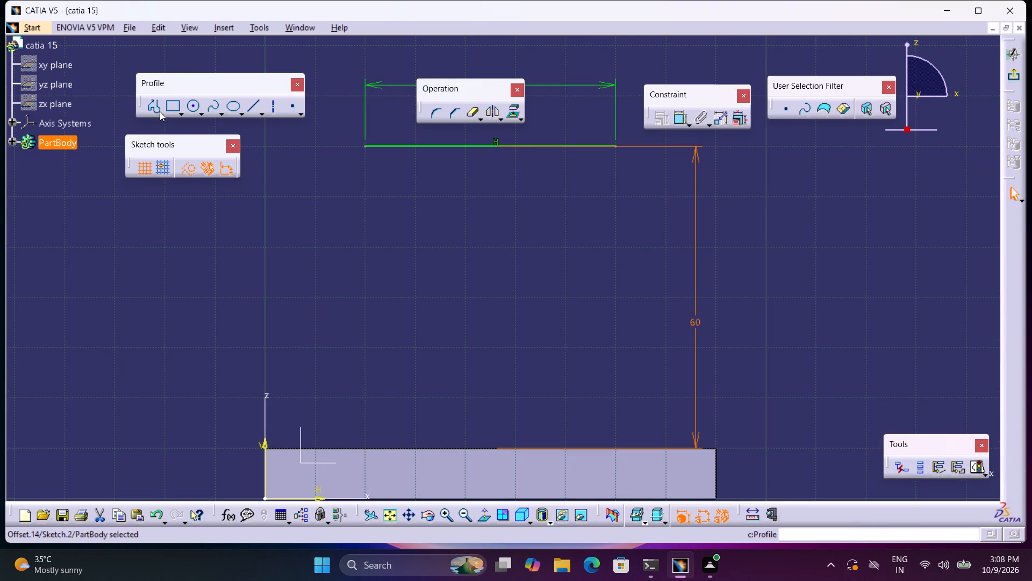
{"action": "left_click", "coordinate": [157, 107]}
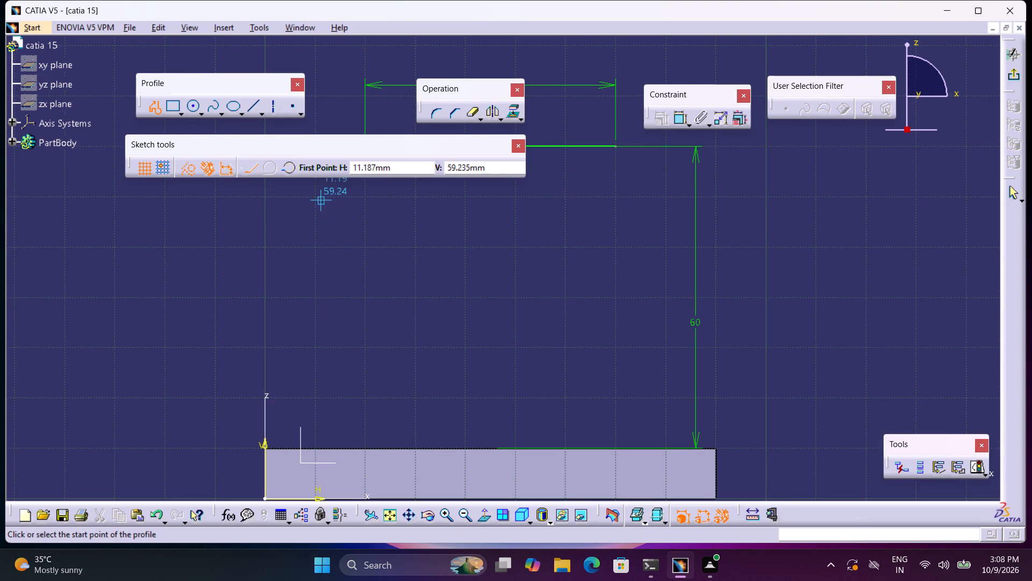
{"action": "middle_click_drag", "start_coordinate": [329, 210], "coordinate": [351, 303]}
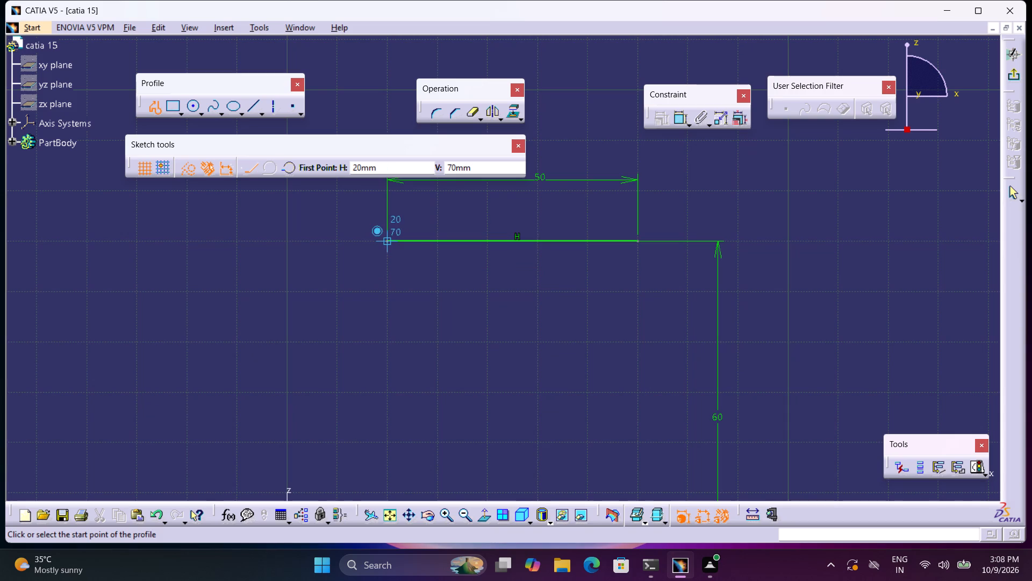
{"action": "left_click", "coordinate": [388, 240]}
{"action": "middle_click_drag", "start_coordinate": [425, 294], "coordinate": [403, 188]}
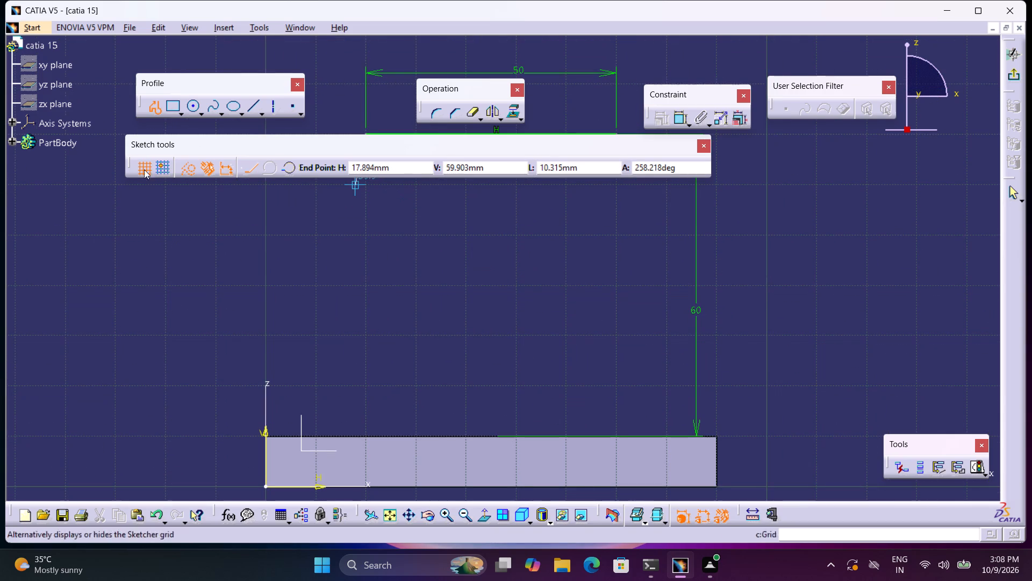
{"action": "left_click", "coordinate": [193, 162]}
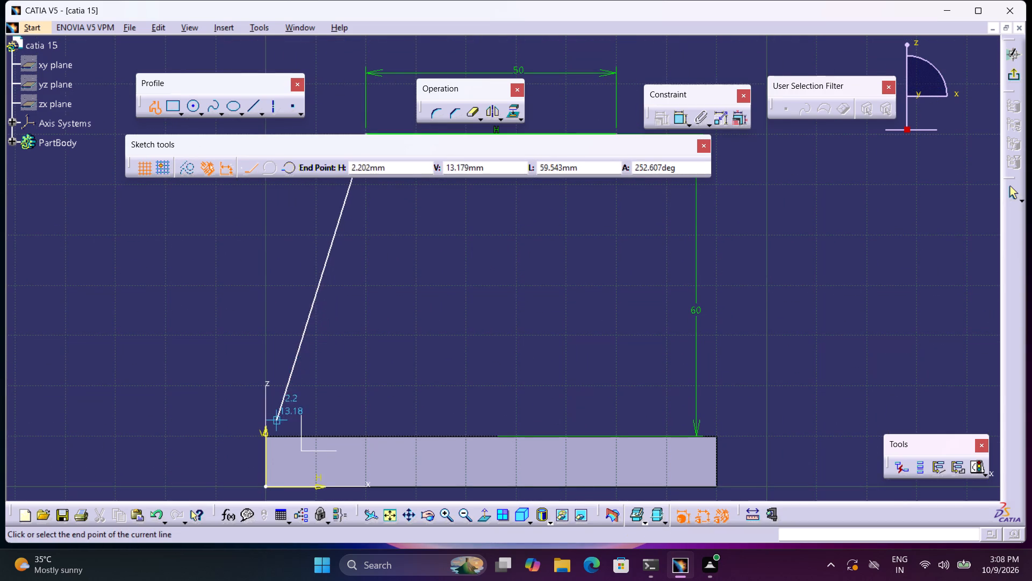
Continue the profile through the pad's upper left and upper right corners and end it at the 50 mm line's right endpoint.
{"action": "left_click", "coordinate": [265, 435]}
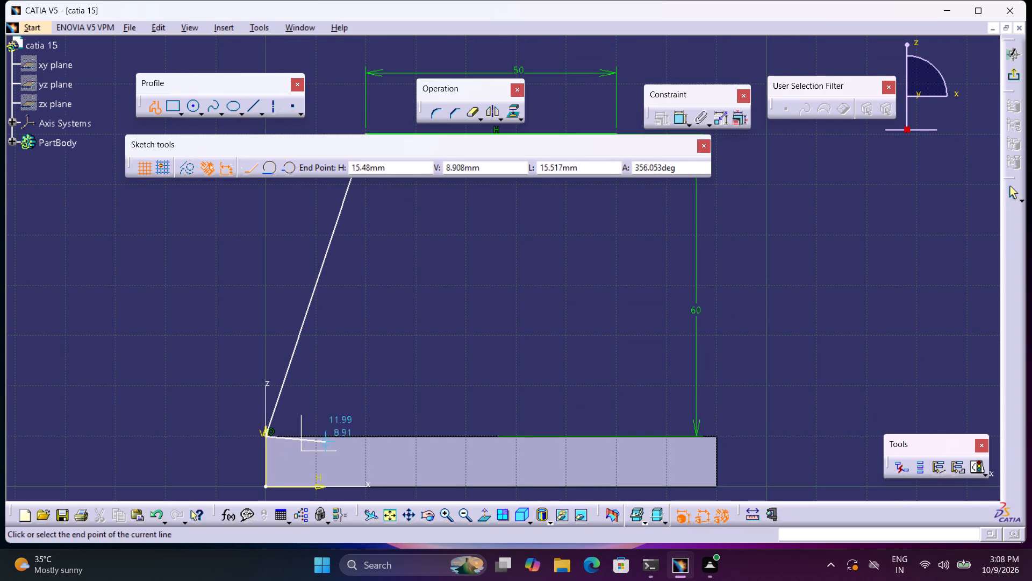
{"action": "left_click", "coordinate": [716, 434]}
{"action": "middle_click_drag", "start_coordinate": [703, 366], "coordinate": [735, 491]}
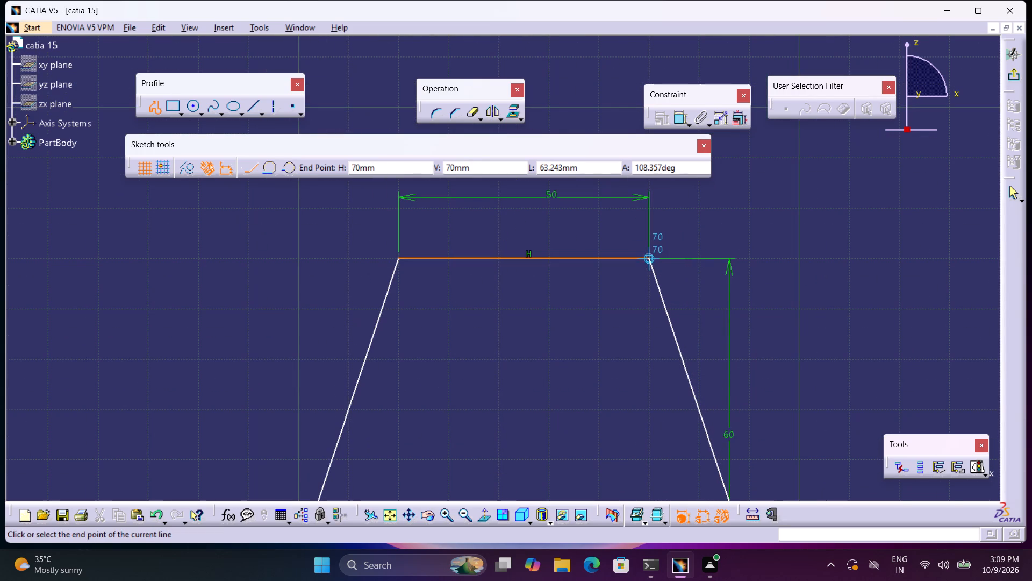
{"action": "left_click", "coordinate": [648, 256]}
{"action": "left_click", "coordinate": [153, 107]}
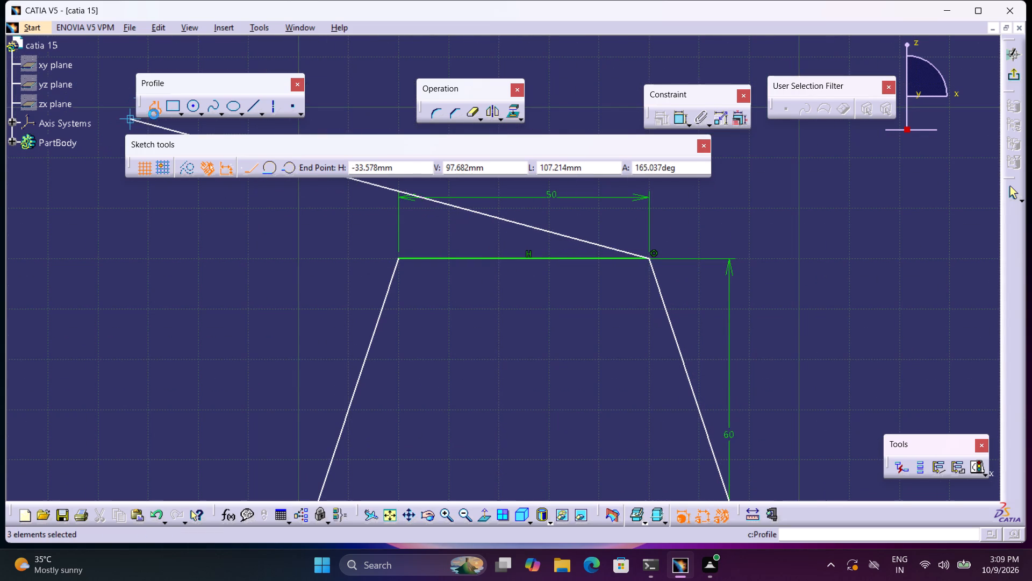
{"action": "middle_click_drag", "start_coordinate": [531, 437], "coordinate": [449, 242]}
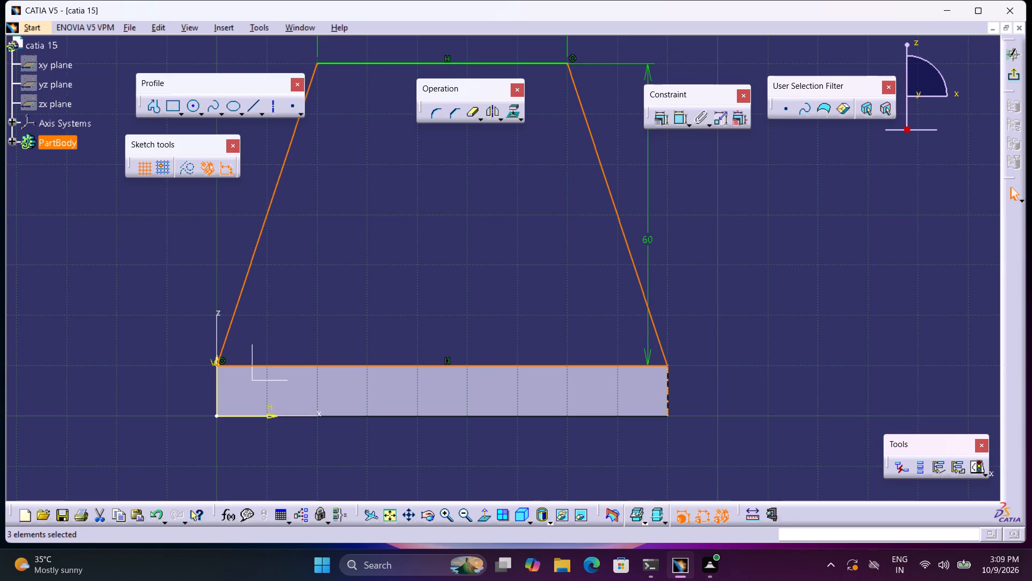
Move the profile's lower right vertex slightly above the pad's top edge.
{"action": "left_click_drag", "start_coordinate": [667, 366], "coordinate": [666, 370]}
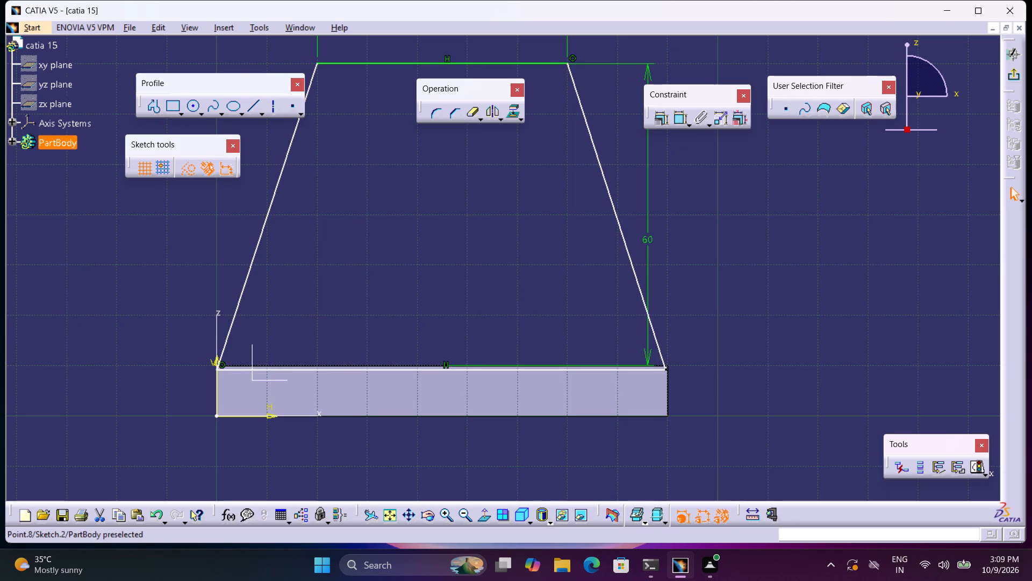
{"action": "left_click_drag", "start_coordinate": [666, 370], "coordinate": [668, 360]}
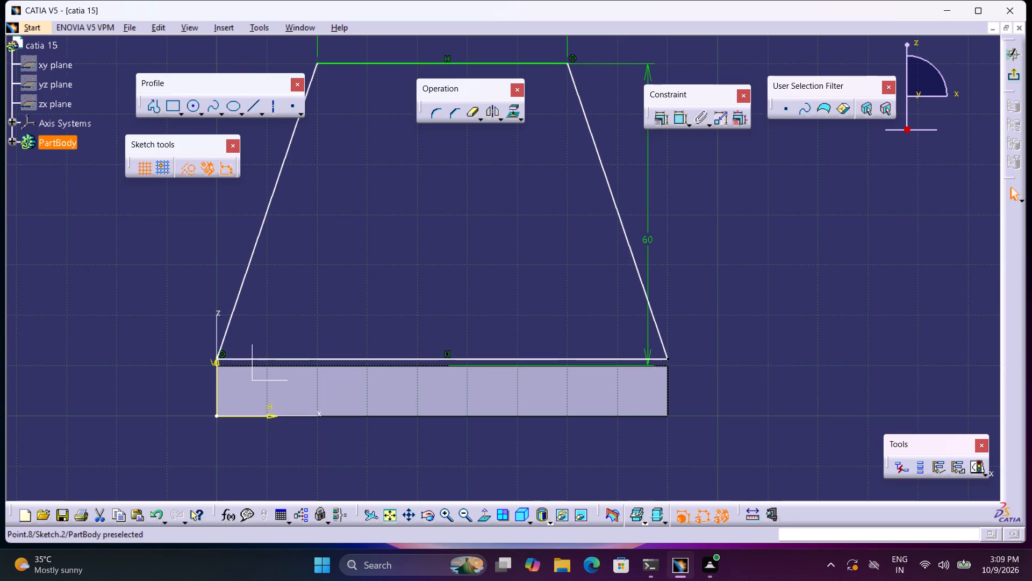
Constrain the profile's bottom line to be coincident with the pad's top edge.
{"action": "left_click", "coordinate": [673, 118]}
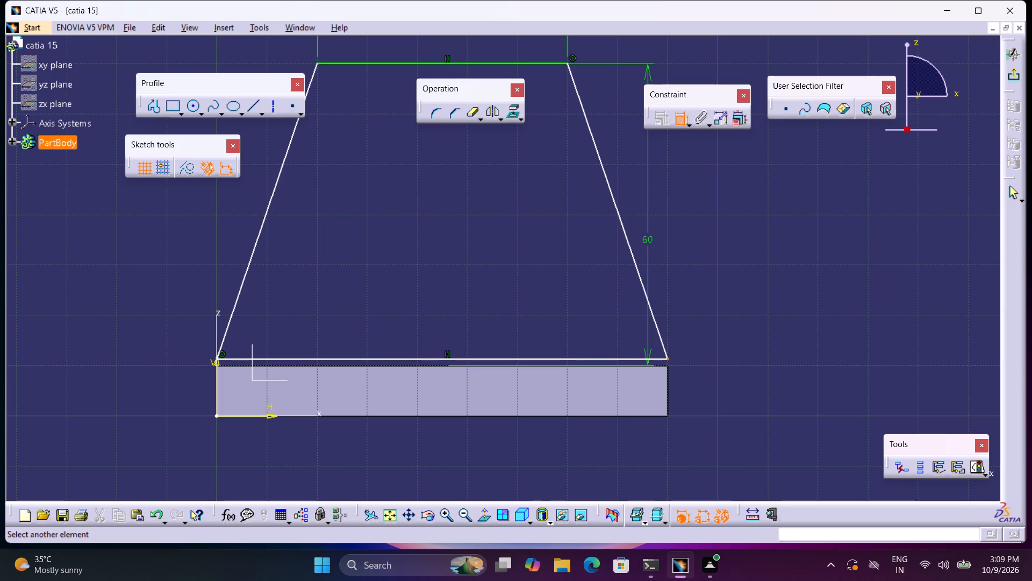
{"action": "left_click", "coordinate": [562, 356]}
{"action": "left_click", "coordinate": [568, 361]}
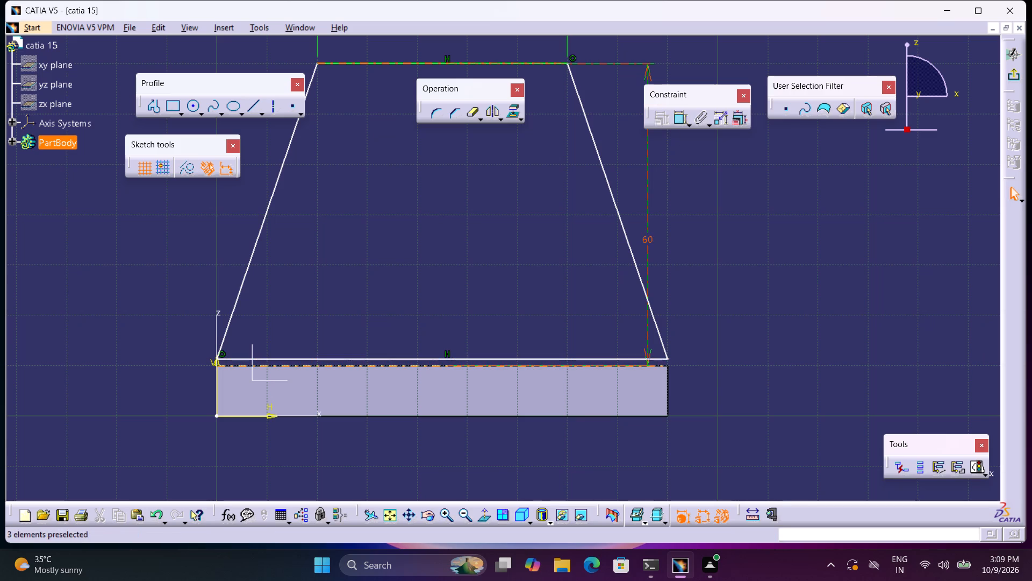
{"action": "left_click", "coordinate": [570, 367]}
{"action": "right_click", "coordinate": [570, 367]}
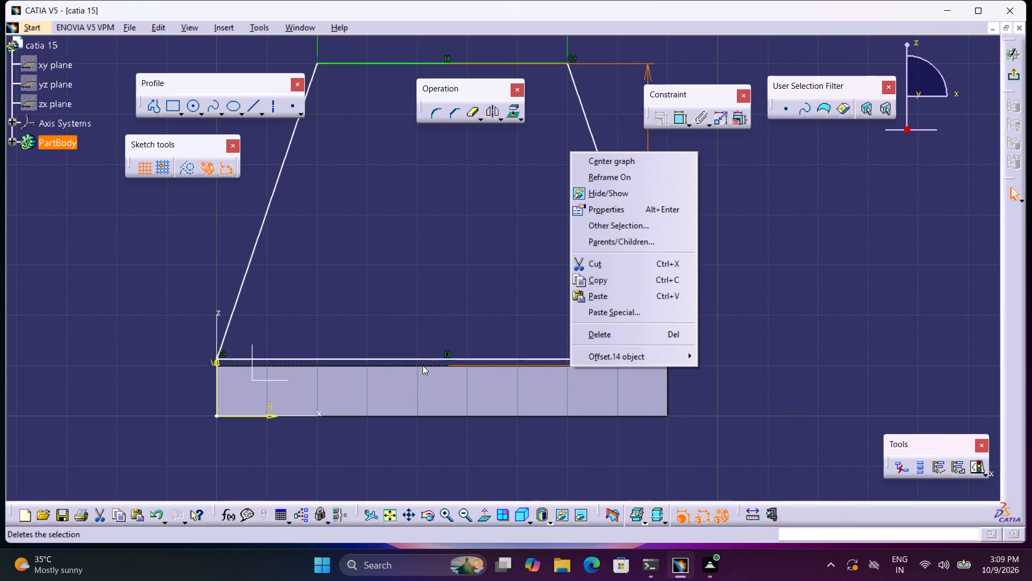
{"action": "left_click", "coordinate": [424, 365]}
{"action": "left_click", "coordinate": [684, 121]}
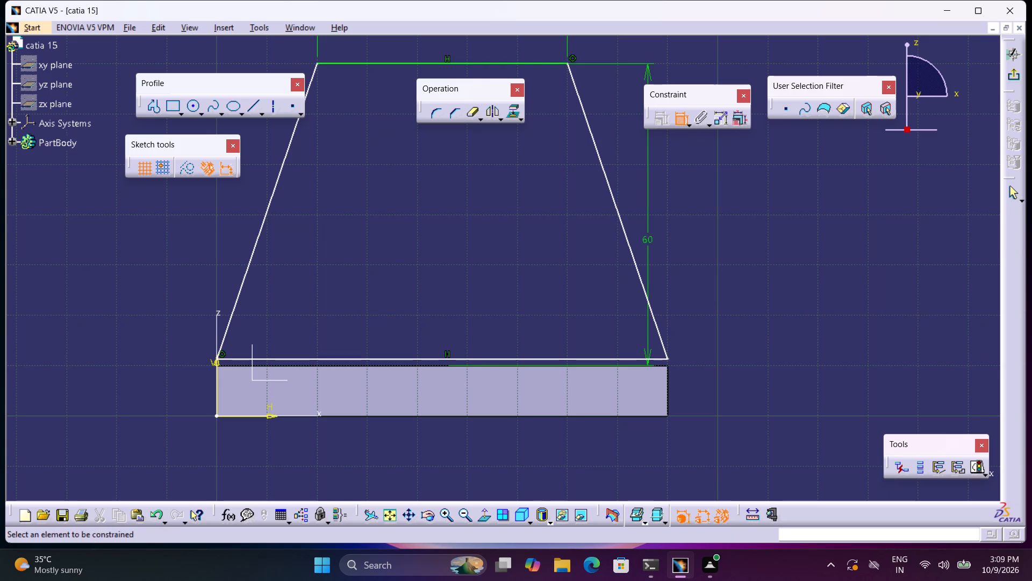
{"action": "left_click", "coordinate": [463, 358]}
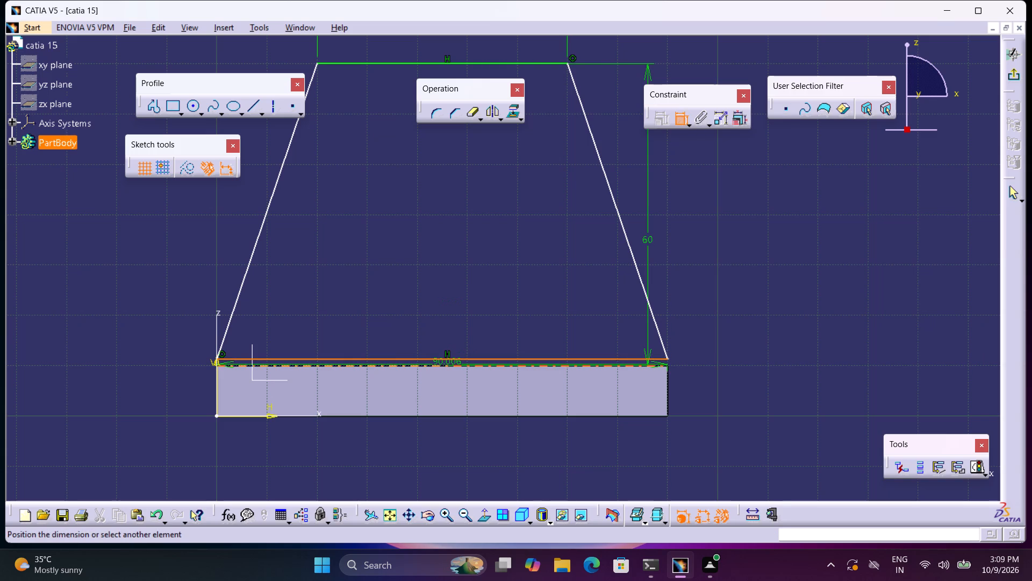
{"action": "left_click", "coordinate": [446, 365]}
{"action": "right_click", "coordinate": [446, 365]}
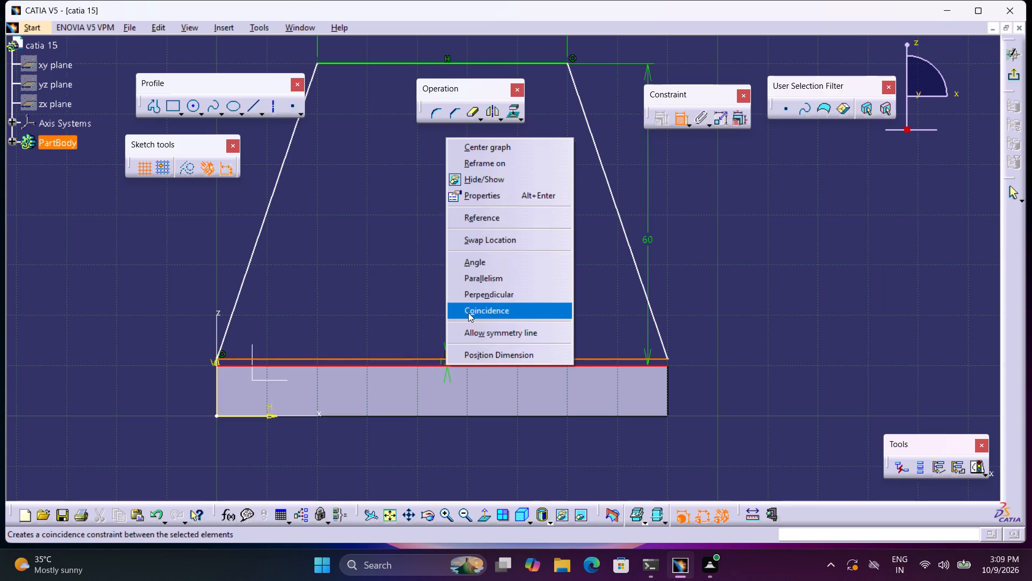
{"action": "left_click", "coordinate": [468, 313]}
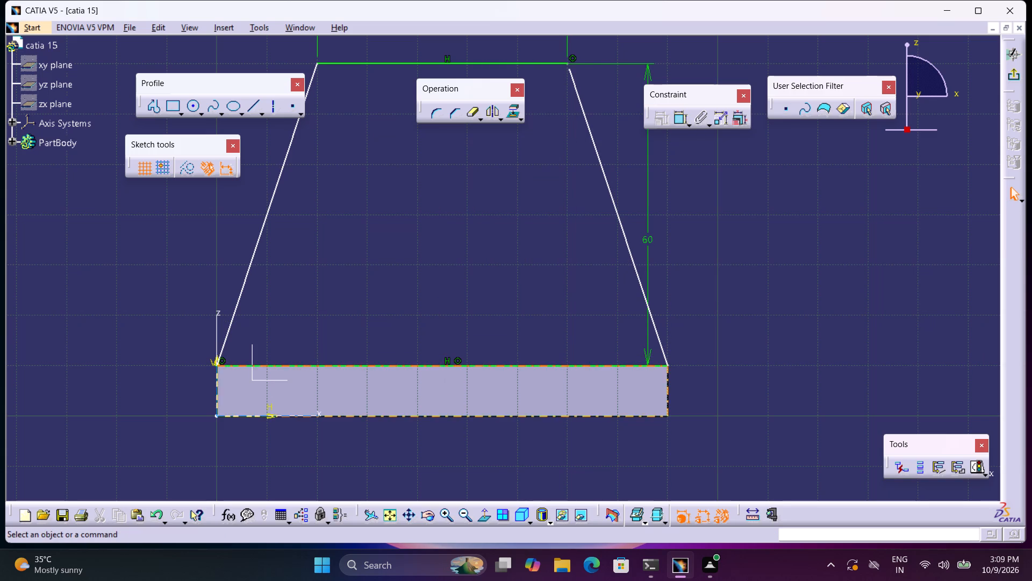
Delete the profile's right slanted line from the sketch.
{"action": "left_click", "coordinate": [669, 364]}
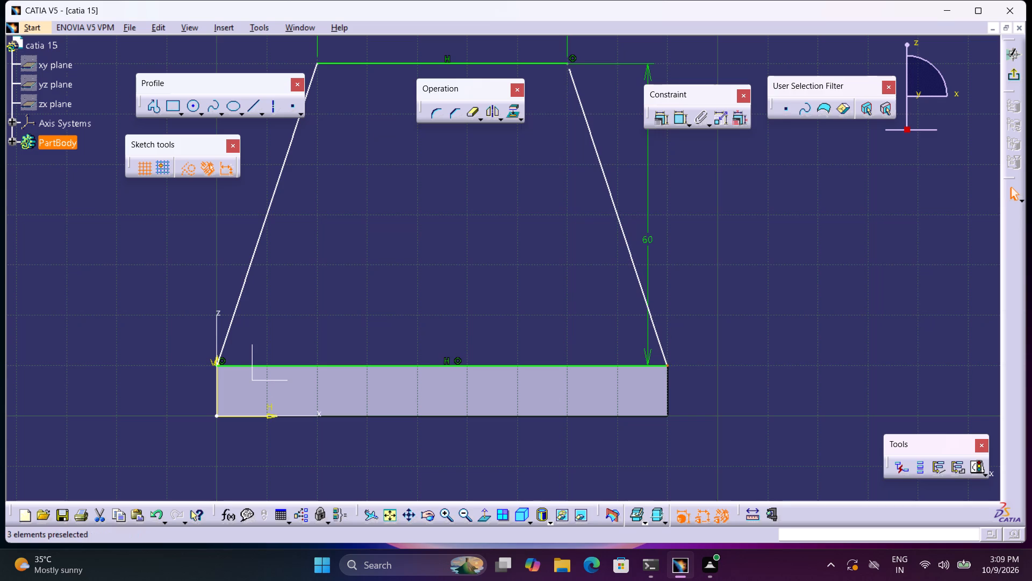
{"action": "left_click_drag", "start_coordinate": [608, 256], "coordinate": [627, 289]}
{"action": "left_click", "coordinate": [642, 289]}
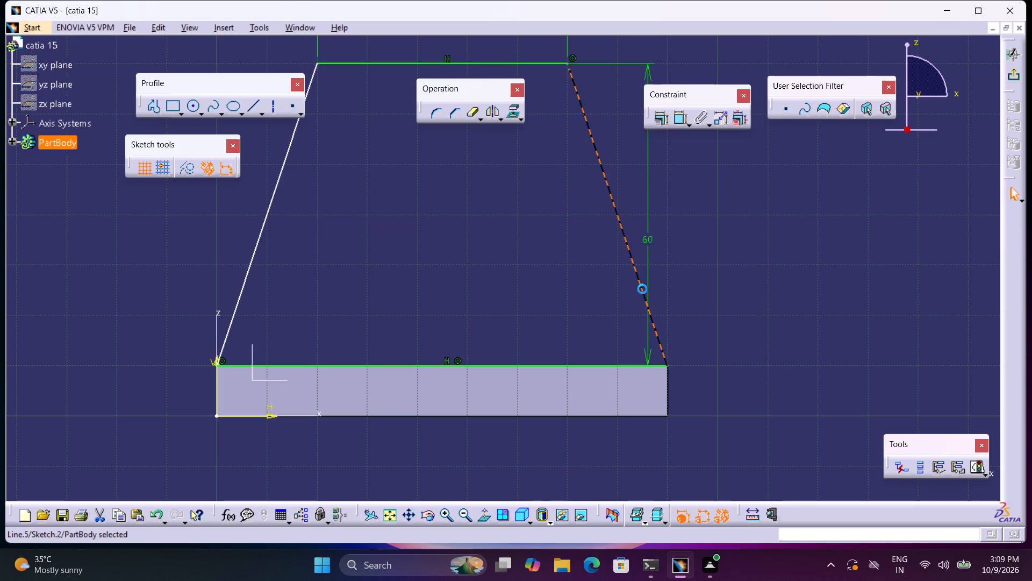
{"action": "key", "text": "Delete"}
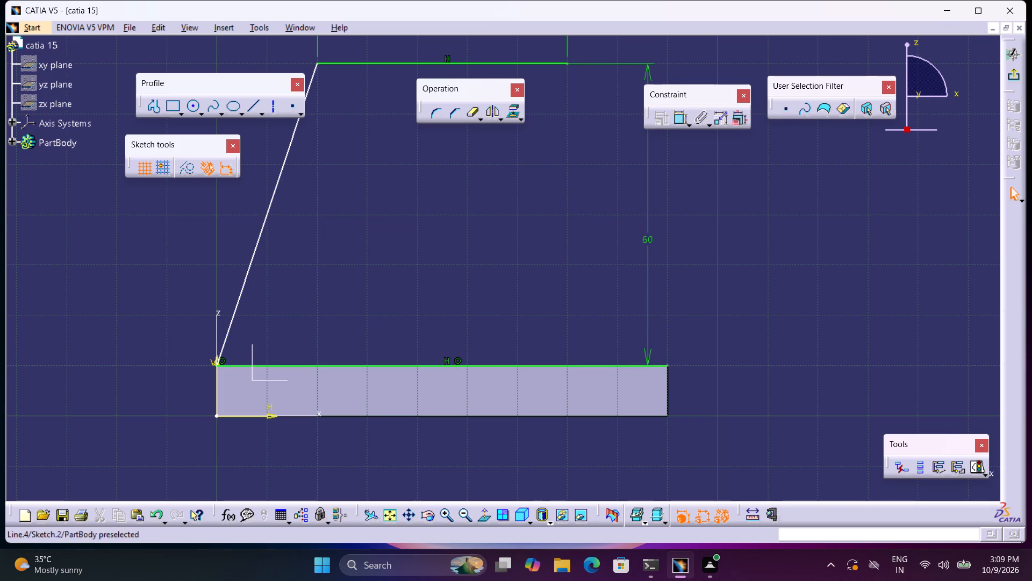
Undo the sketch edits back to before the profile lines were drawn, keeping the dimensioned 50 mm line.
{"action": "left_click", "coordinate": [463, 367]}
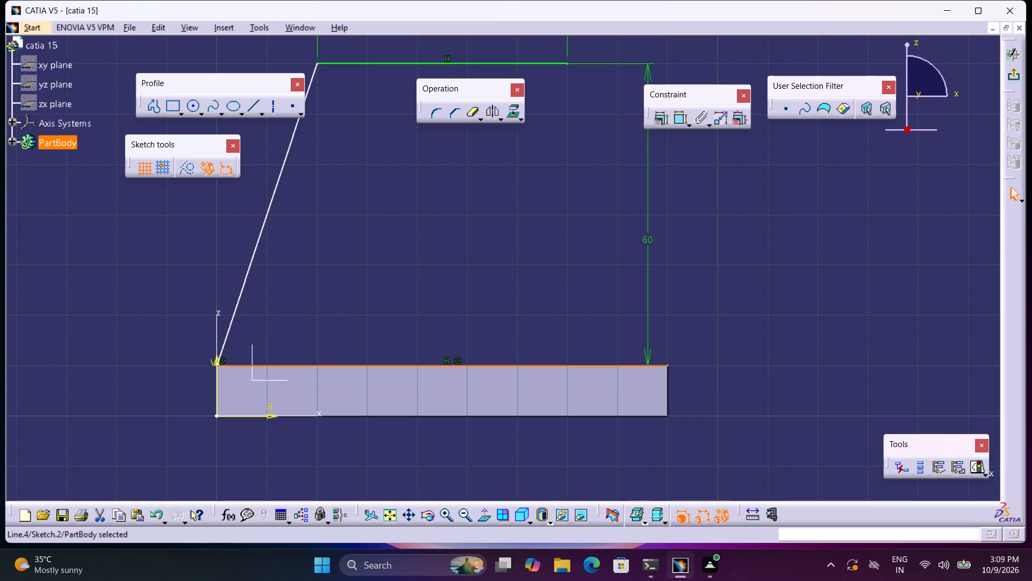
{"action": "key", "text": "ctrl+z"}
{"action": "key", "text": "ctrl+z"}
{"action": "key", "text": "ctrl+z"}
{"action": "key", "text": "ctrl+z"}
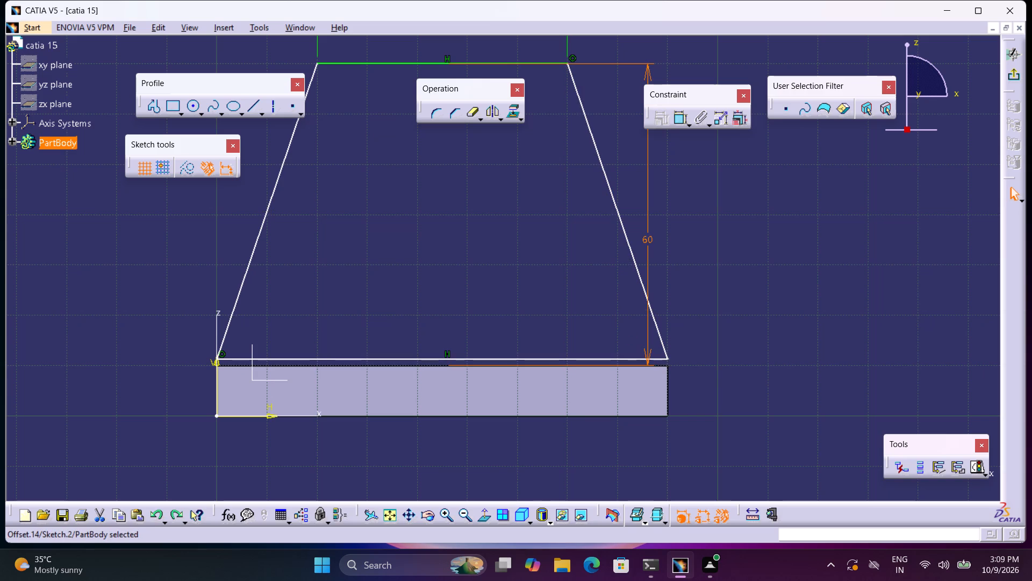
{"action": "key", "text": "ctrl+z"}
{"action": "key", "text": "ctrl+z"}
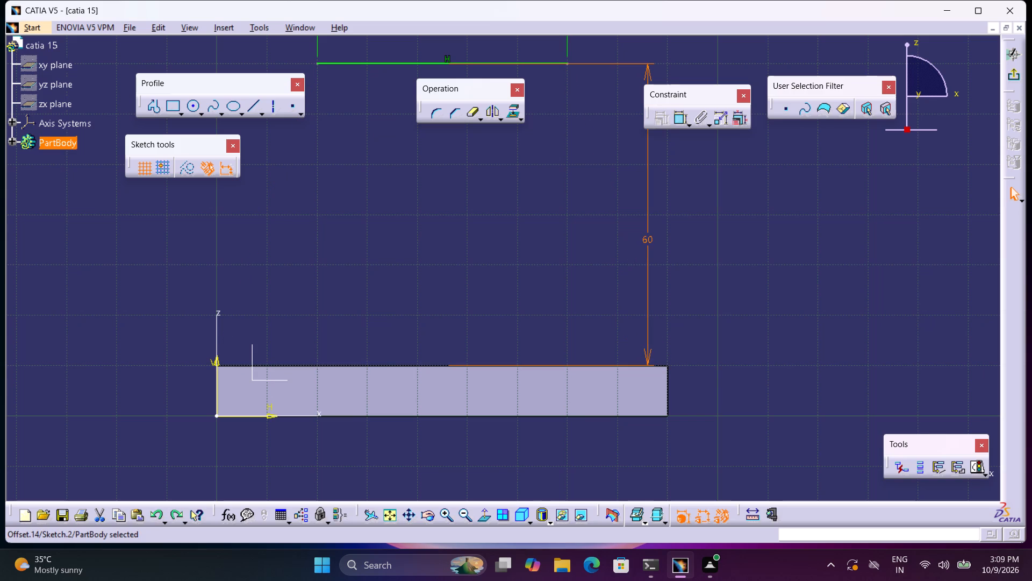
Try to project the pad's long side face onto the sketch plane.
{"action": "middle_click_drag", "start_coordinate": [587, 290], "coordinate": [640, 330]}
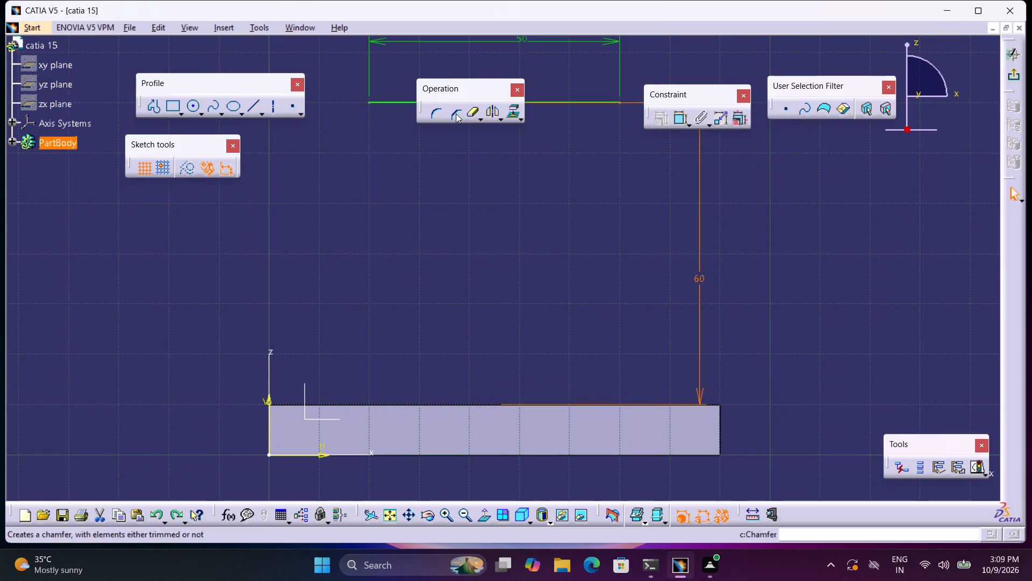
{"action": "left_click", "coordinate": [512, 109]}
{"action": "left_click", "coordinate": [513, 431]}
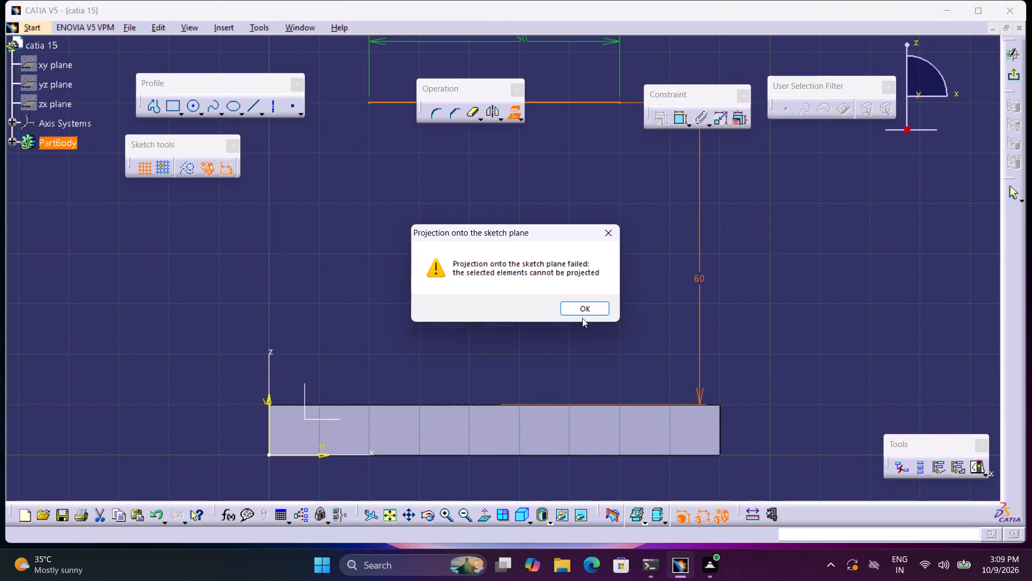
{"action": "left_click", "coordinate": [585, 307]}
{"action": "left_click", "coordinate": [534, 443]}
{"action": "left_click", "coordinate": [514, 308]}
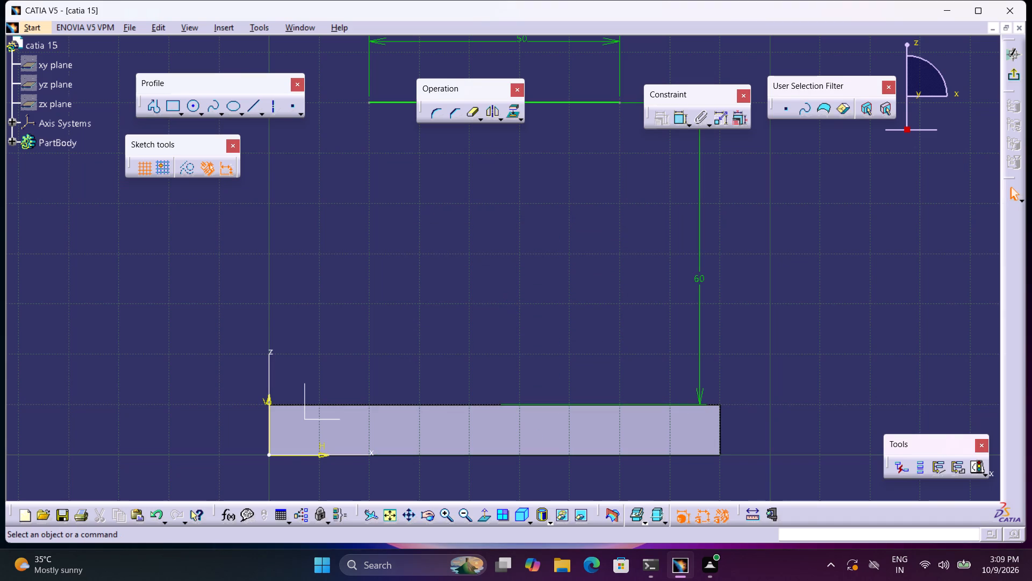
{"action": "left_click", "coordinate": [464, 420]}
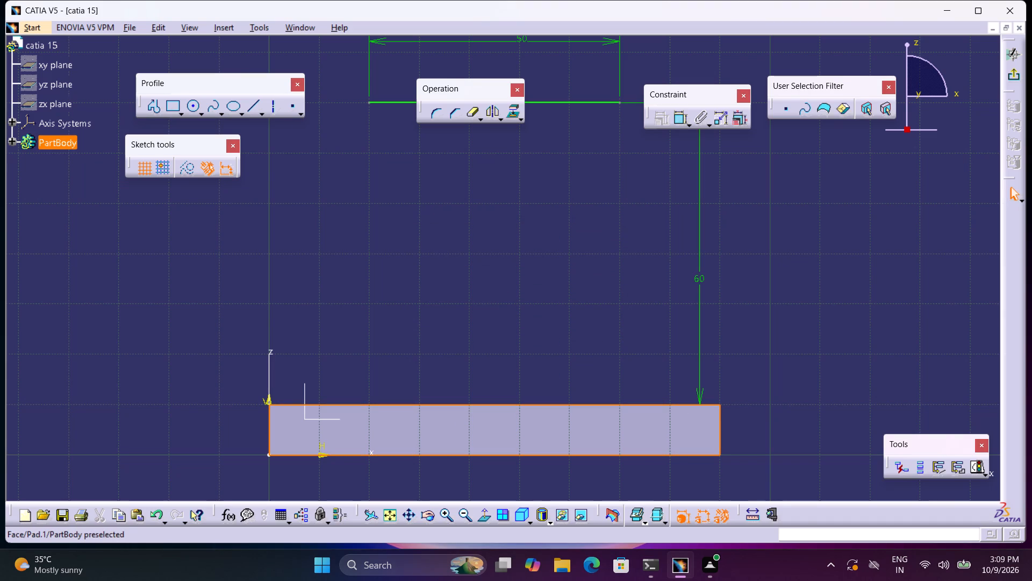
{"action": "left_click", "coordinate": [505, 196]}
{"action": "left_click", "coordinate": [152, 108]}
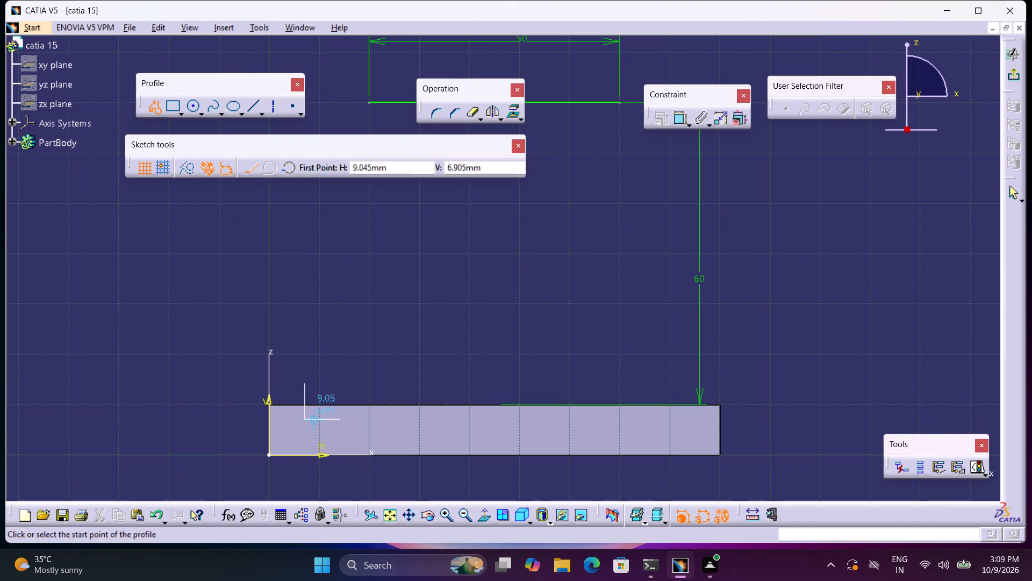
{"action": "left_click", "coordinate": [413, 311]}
Project the pad's long side face onto the sketch plane as 3D elements.
{"action": "left_click", "coordinate": [512, 111]}
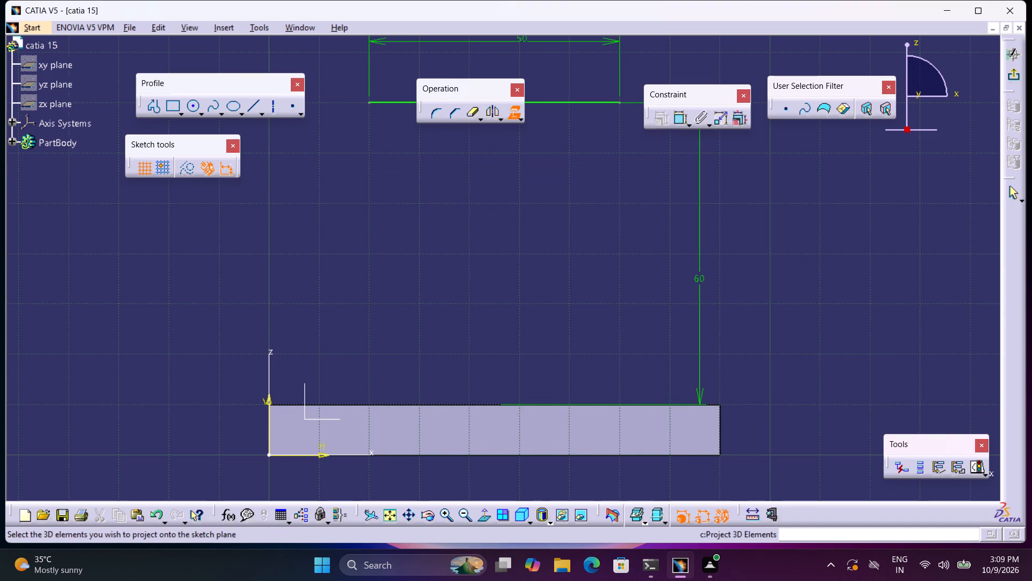
{"action": "left_click", "coordinate": [560, 427]}
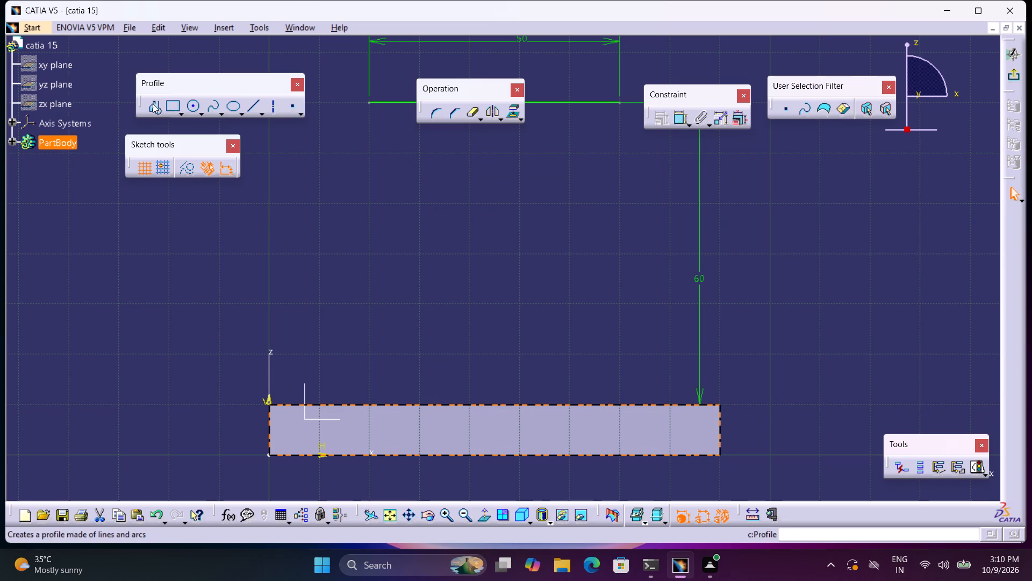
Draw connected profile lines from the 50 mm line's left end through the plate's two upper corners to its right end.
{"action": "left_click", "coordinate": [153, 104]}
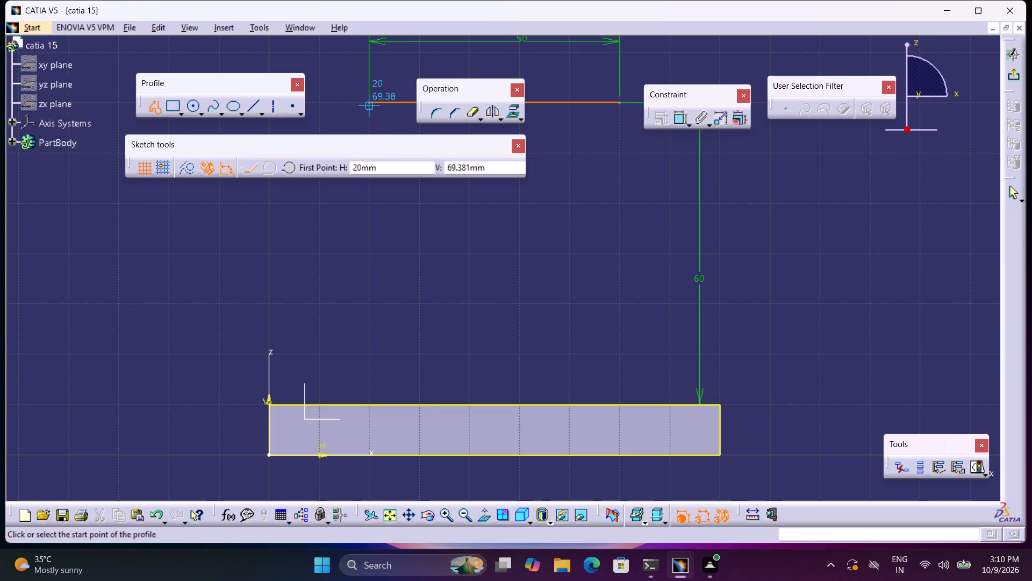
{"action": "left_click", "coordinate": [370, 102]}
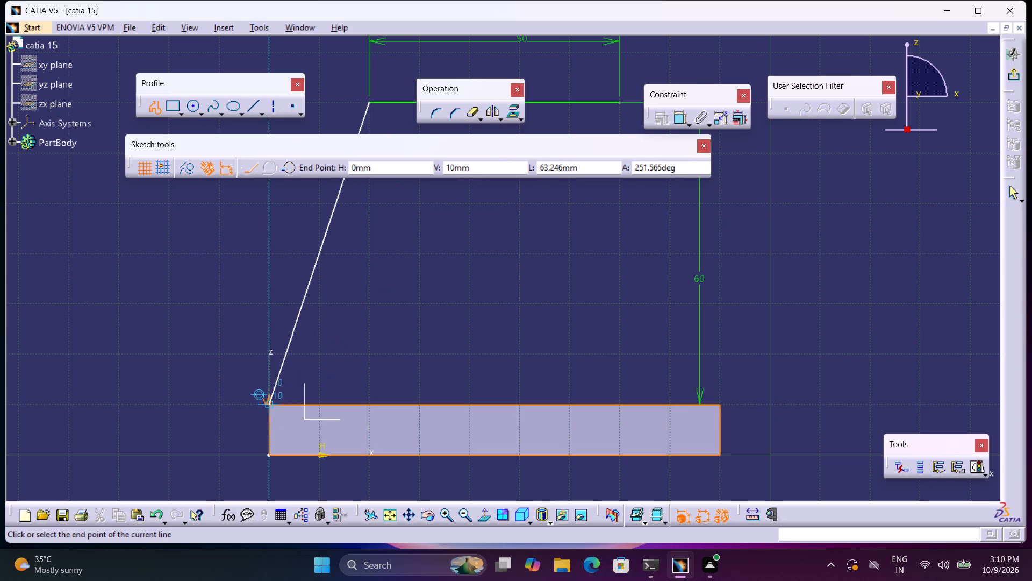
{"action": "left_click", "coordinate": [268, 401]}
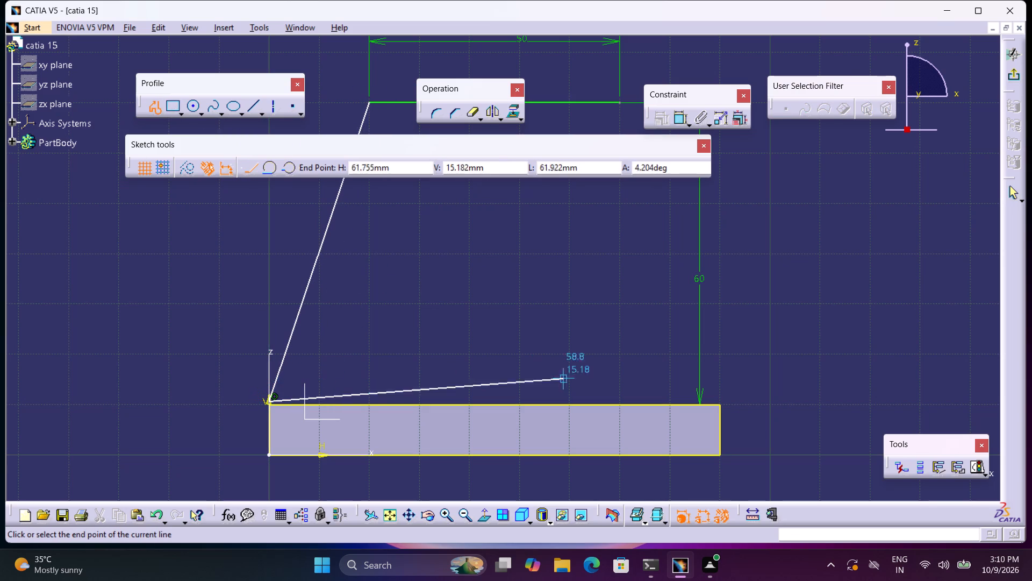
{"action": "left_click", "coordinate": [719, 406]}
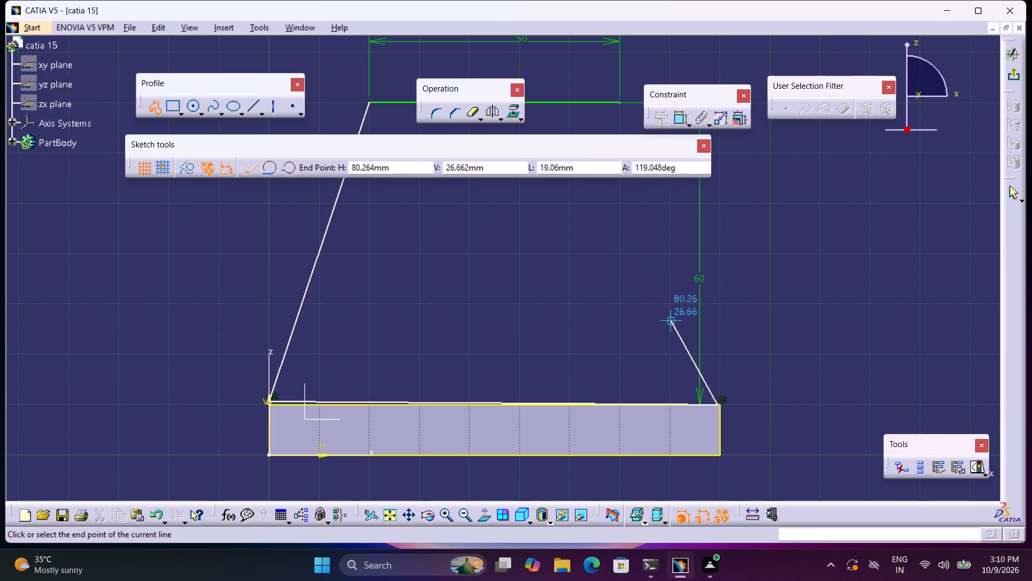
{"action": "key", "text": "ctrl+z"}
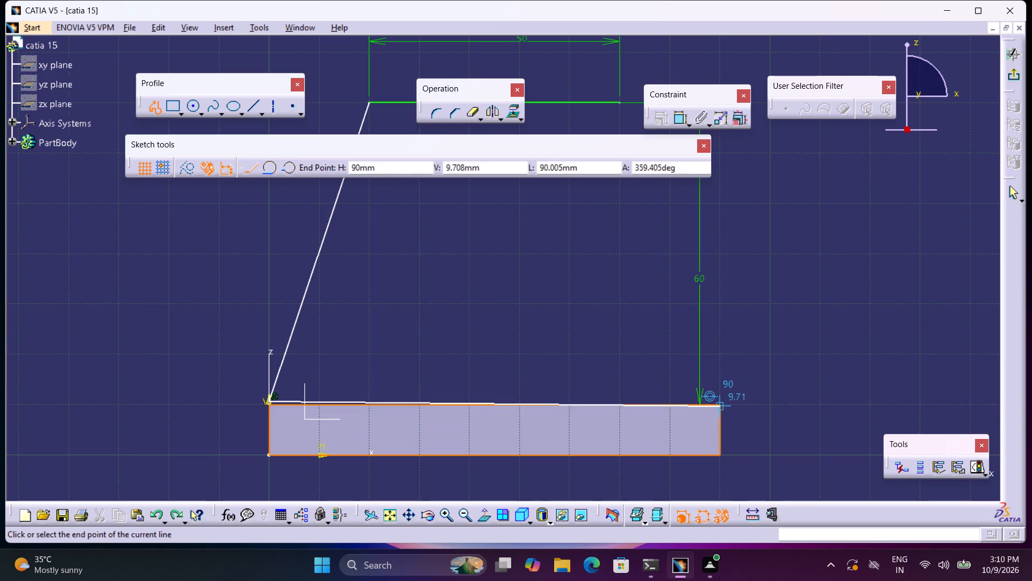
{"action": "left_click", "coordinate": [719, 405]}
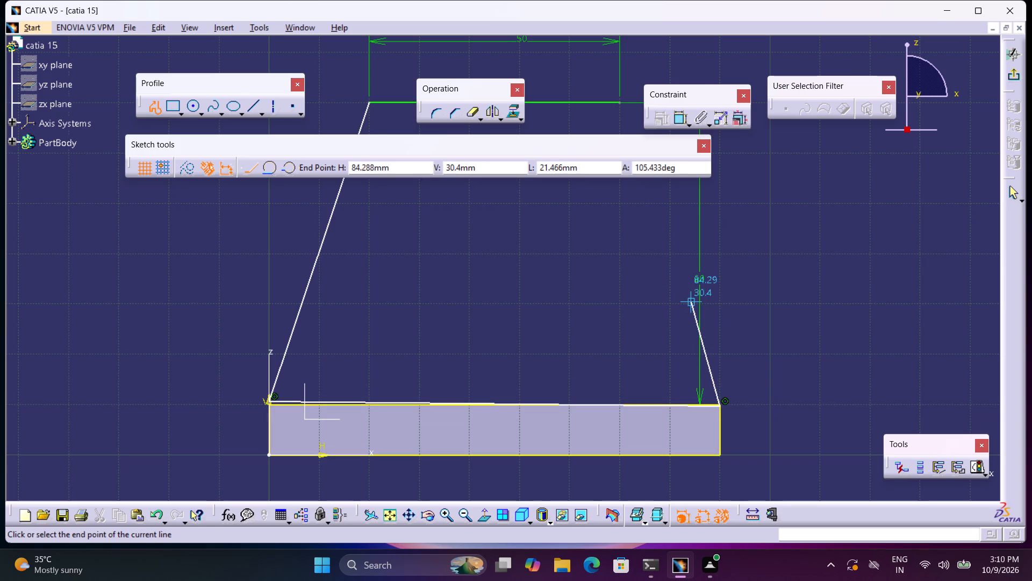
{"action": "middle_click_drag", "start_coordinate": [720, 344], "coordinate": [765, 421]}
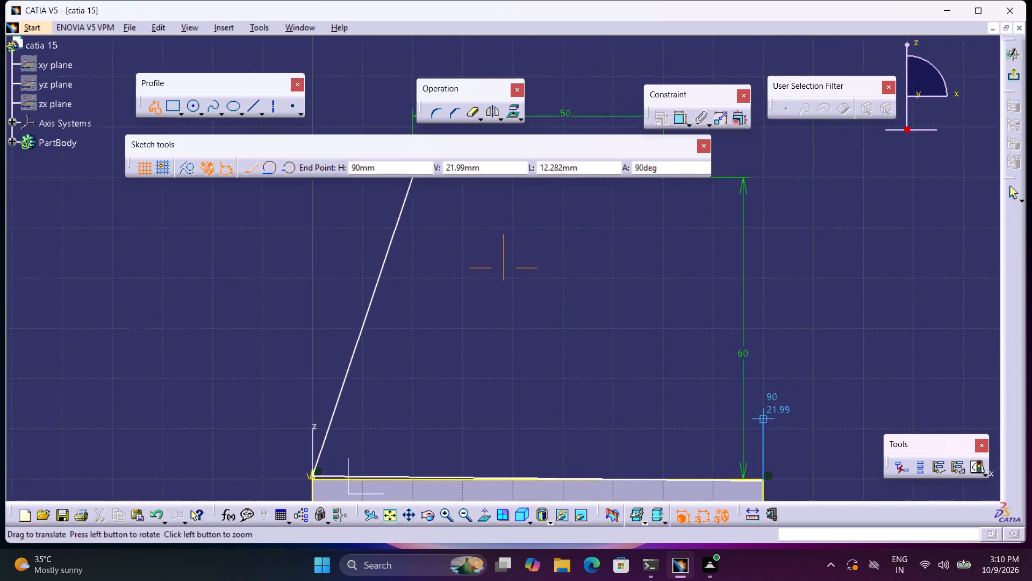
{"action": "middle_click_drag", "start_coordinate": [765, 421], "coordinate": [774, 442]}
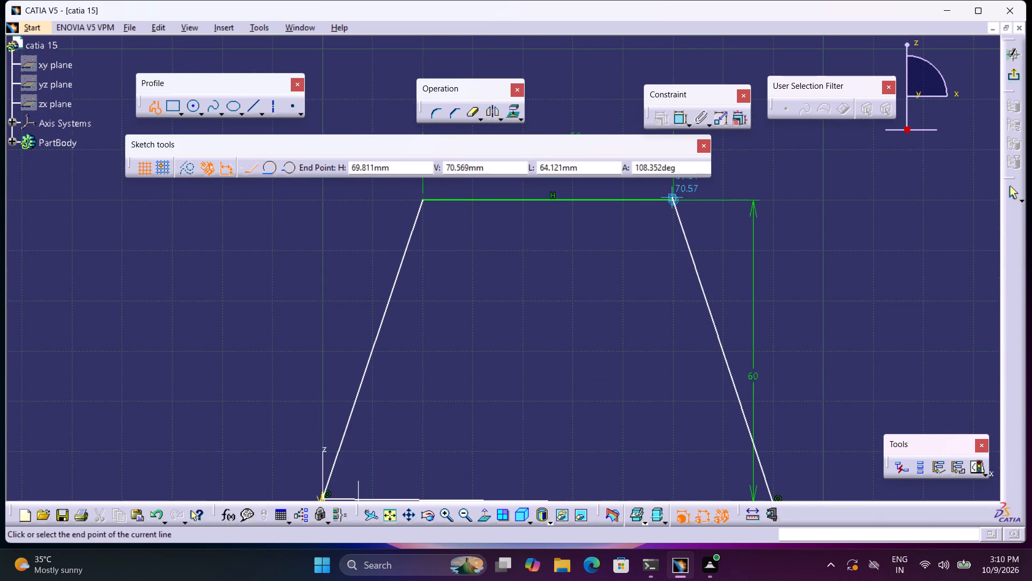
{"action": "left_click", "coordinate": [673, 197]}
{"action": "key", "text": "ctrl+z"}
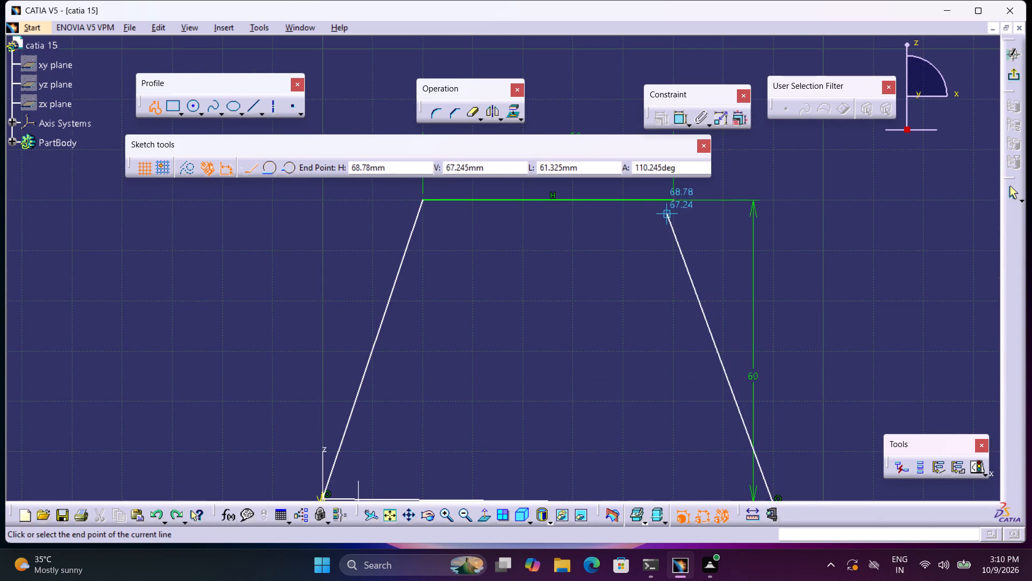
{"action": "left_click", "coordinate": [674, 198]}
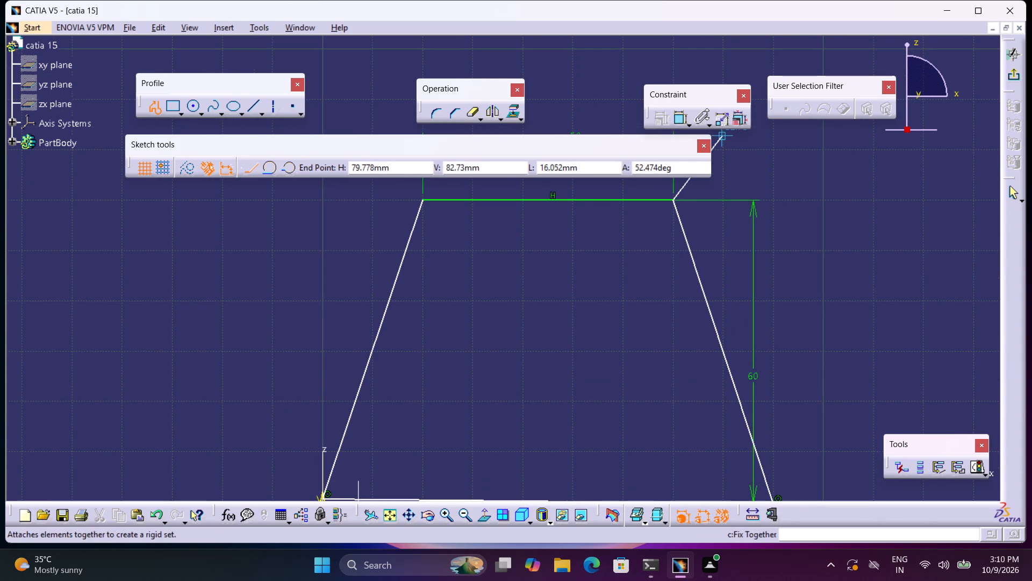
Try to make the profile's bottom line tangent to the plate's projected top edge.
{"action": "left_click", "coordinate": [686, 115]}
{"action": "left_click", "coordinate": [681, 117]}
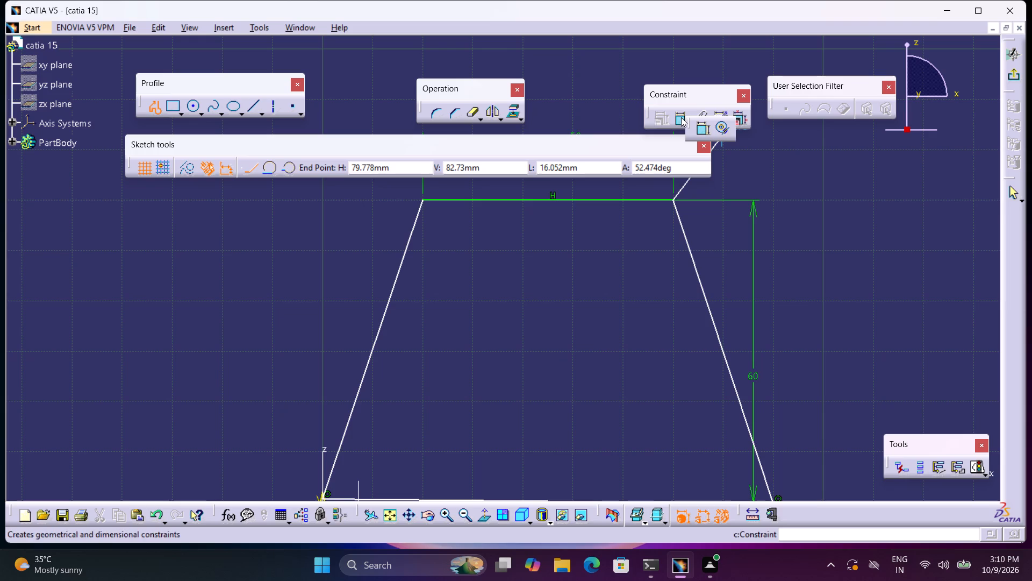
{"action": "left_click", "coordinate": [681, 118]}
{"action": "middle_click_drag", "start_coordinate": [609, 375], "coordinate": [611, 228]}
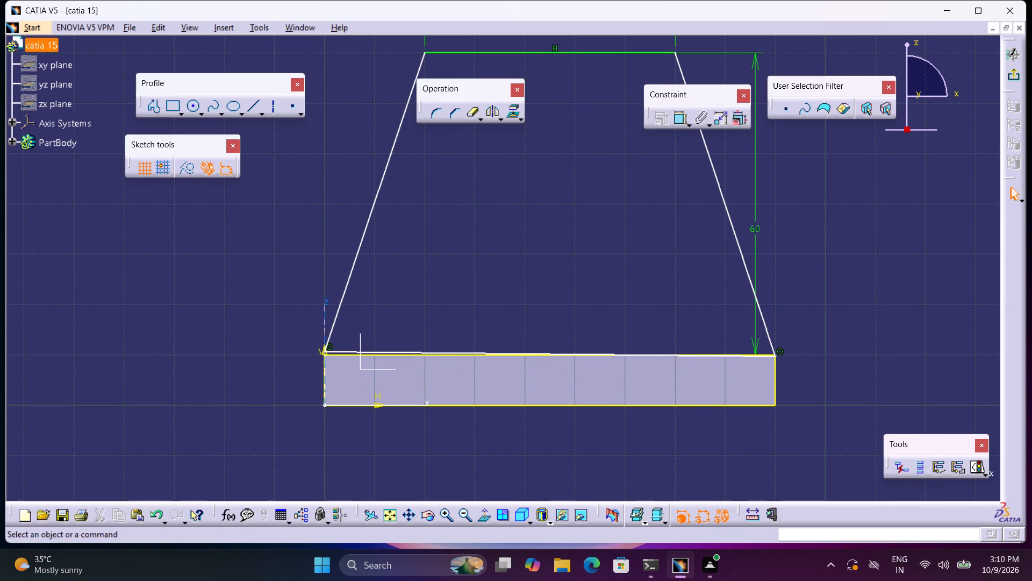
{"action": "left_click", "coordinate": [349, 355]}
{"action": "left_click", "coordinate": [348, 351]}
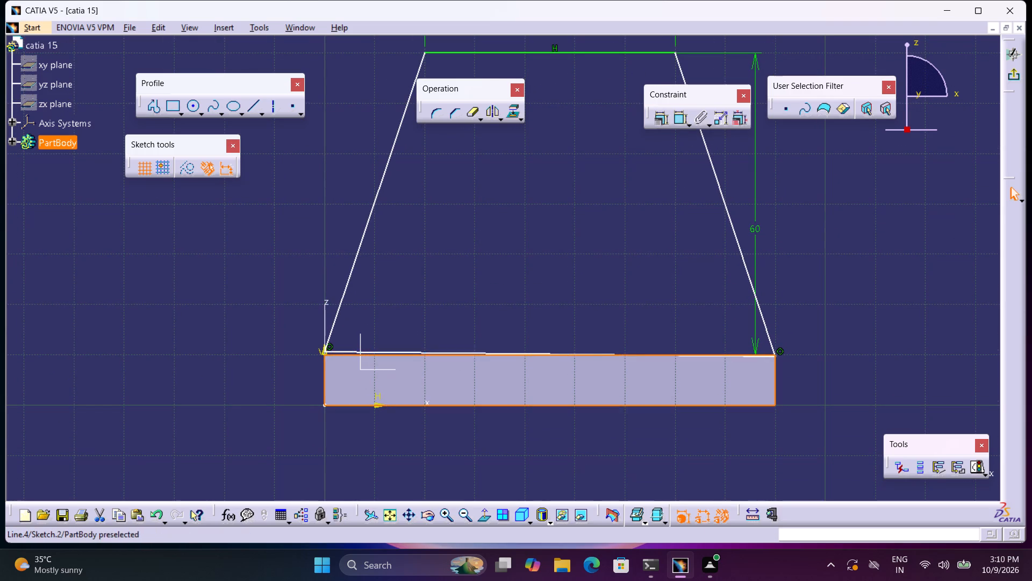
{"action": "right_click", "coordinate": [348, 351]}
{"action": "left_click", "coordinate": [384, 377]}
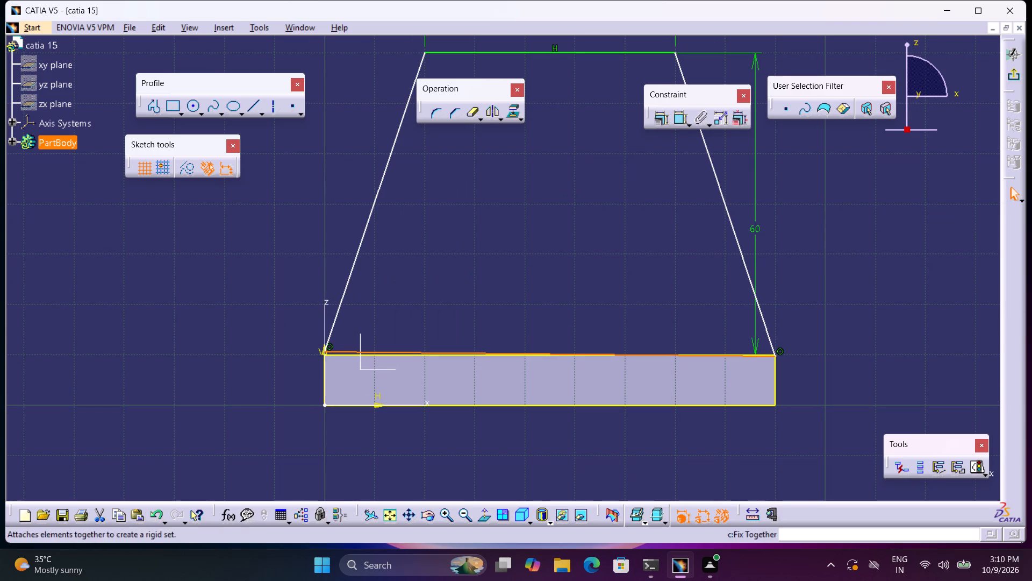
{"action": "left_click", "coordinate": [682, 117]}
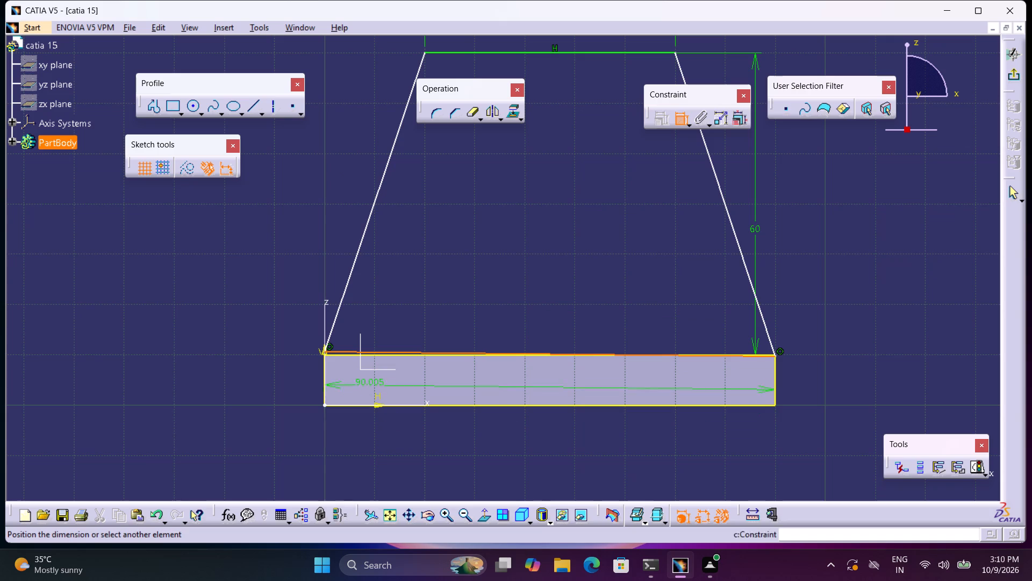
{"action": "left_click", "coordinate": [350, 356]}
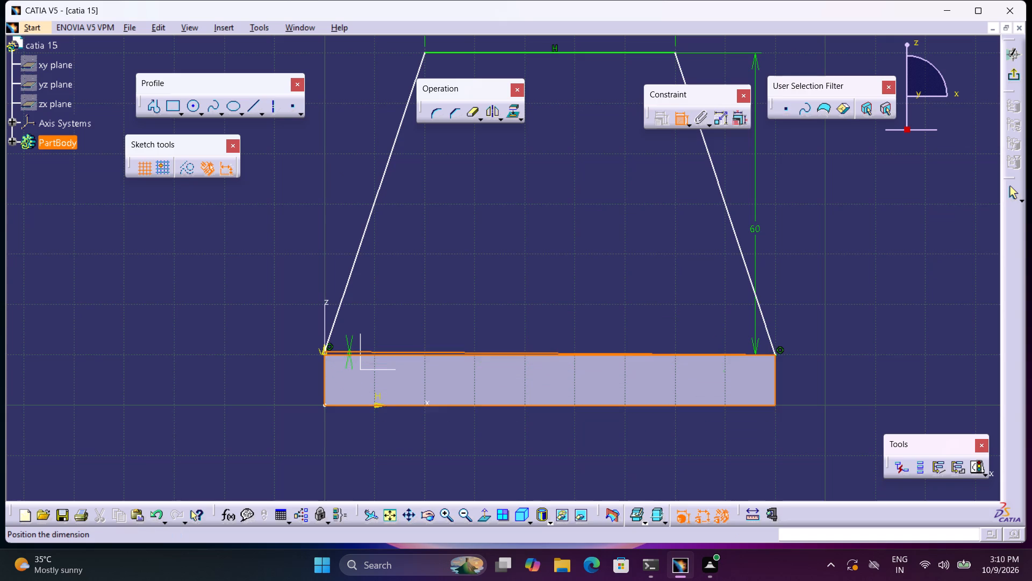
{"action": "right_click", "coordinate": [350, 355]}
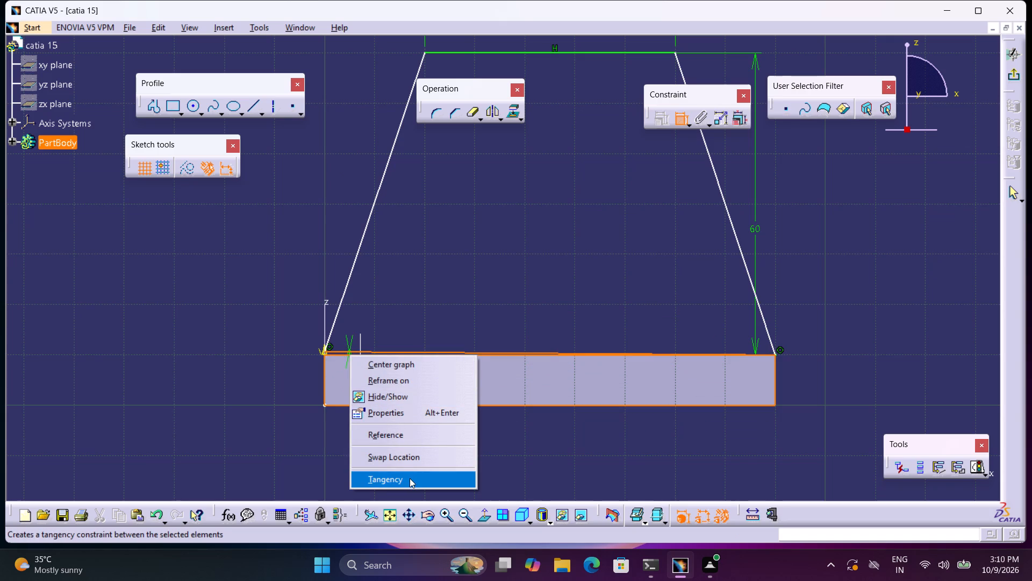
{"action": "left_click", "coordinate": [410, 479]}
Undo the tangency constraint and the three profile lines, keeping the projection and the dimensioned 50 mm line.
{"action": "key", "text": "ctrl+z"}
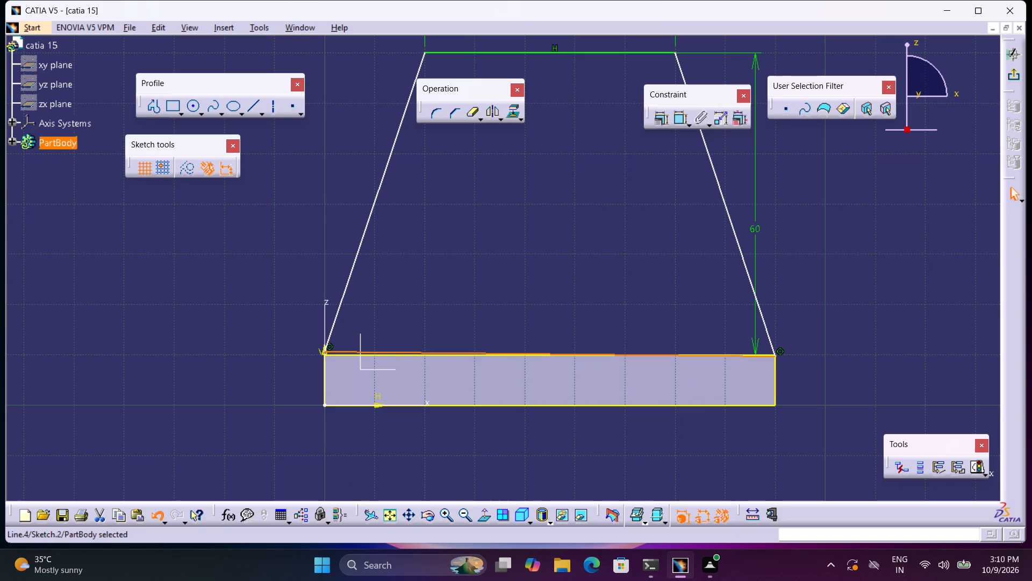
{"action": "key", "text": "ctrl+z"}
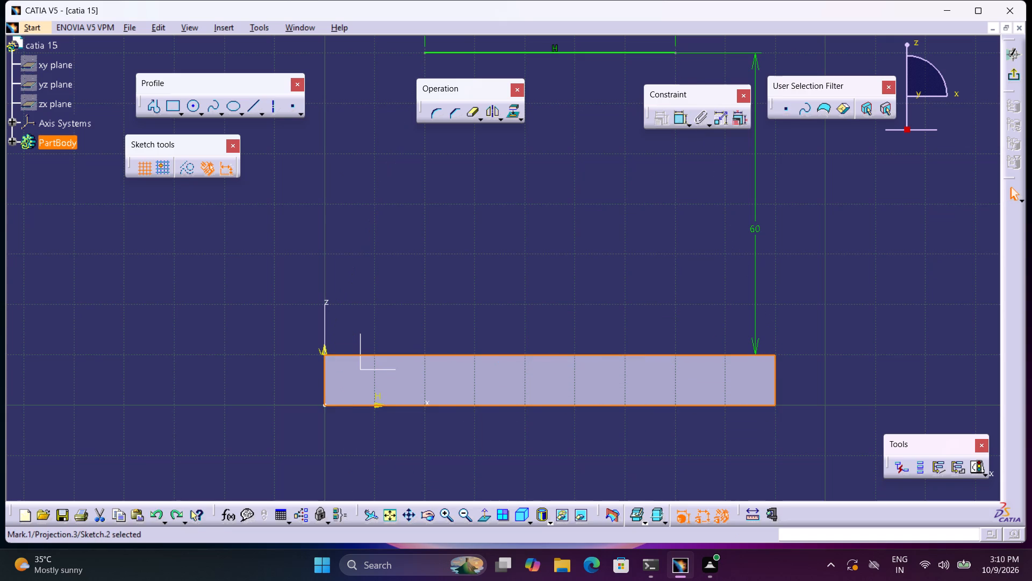
Draw both slanted sides and a horizontal bottom line about 90 mm long, joining the 50 mm line's ends to the plate's upper corners.
{"action": "left_click", "coordinate": [154, 110]}
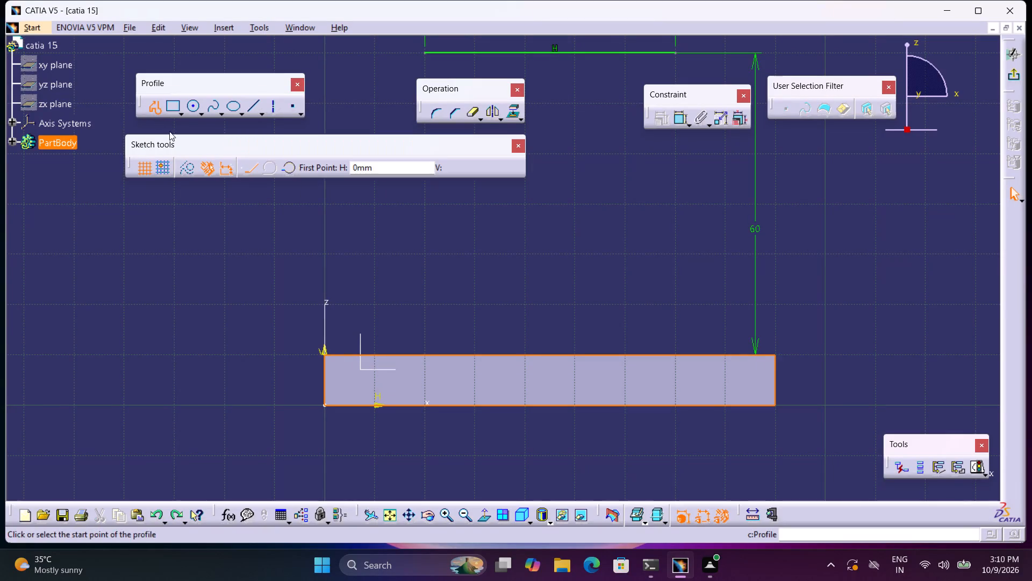
{"action": "middle_click_drag", "start_coordinate": [408, 283], "coordinate": [412, 465]}
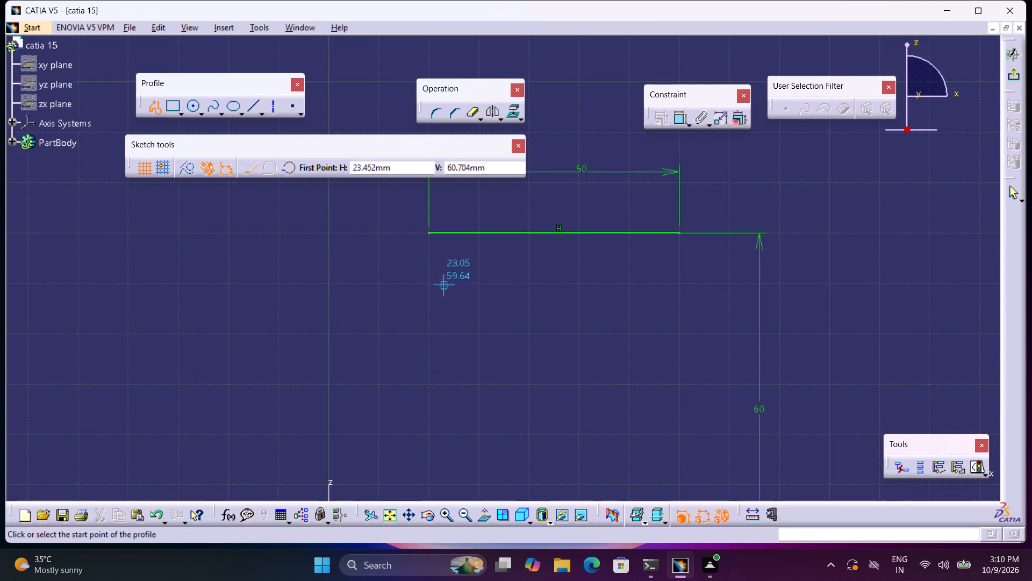
{"action": "left_click", "coordinate": [429, 233]}
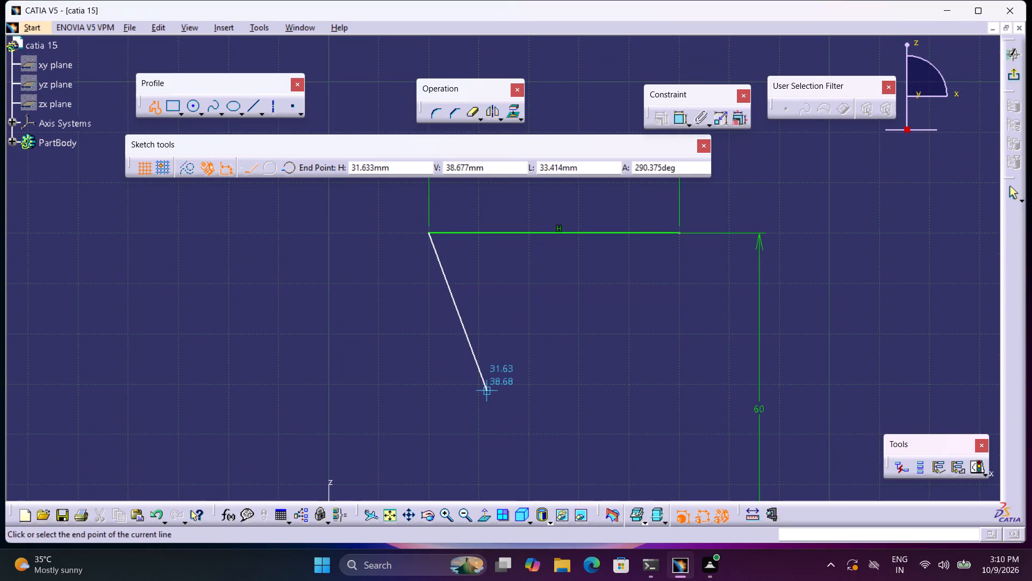
{"action": "scroll", "coordinate": [486, 392], "scroll_direction": "down", "scroll_amount": 1}
{"action": "middle_click_drag", "start_coordinate": [482, 391], "coordinate": [477, 247]}
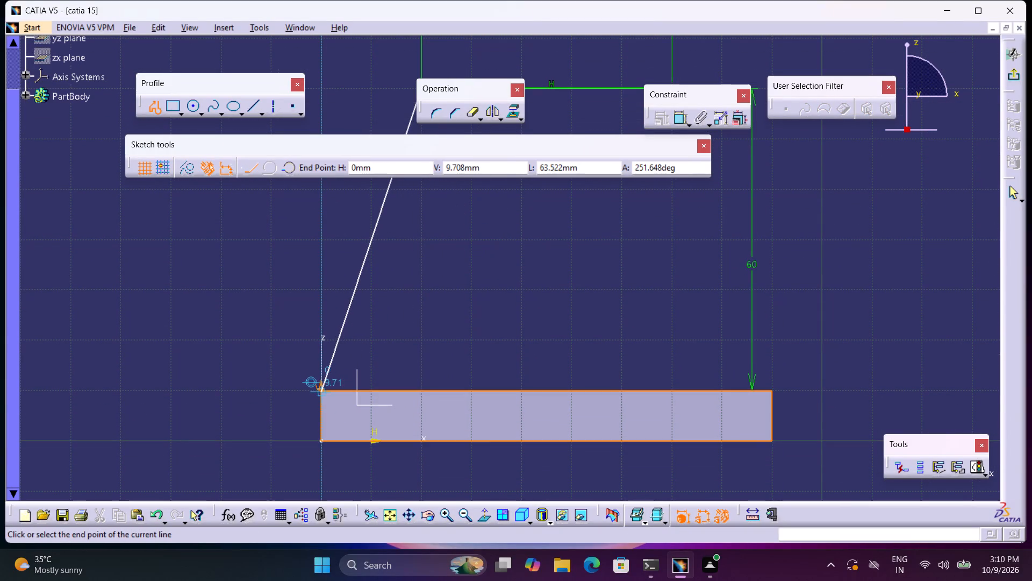
{"action": "left_click", "coordinate": [324, 391]}
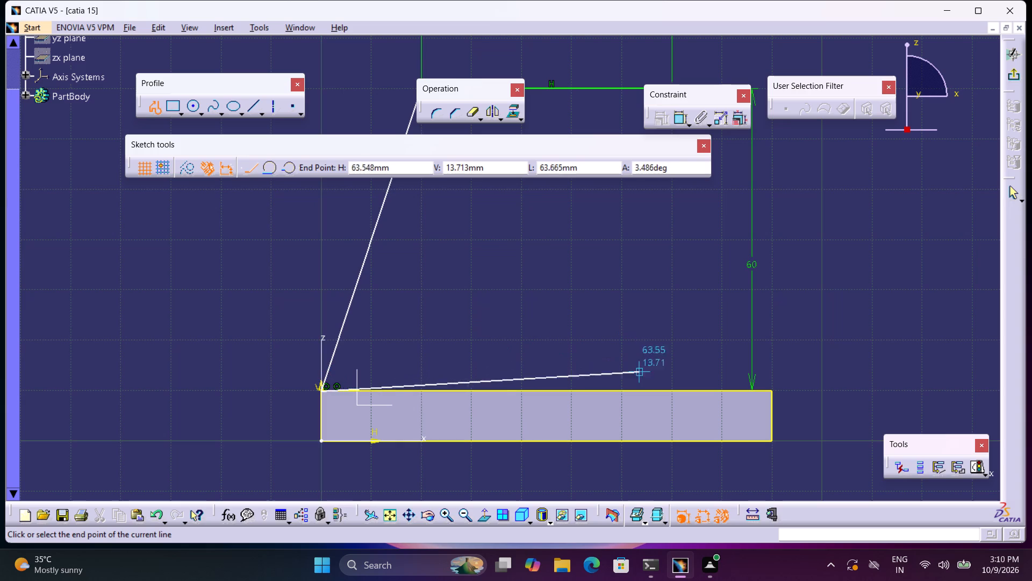
{"action": "left_click", "coordinate": [770, 390]}
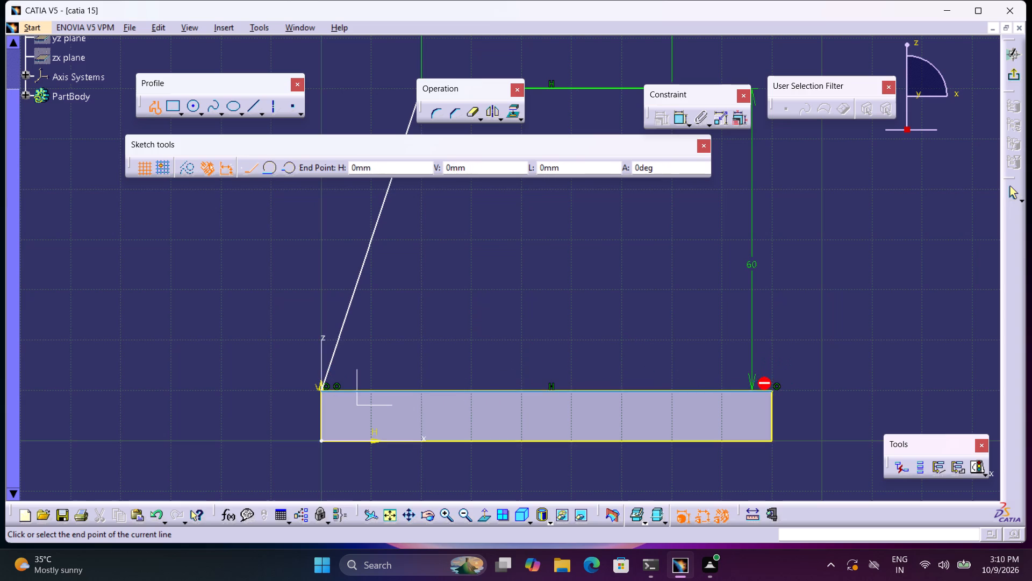
{"action": "middle_click_drag", "start_coordinate": [739, 328], "coordinate": [788, 463]}
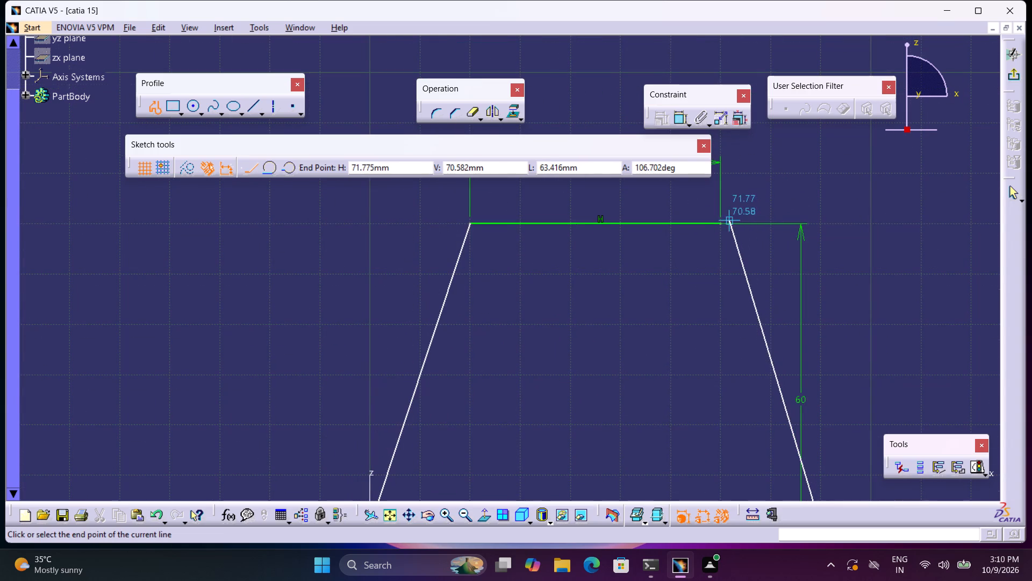
{"action": "left_click", "coordinate": [721, 222]}
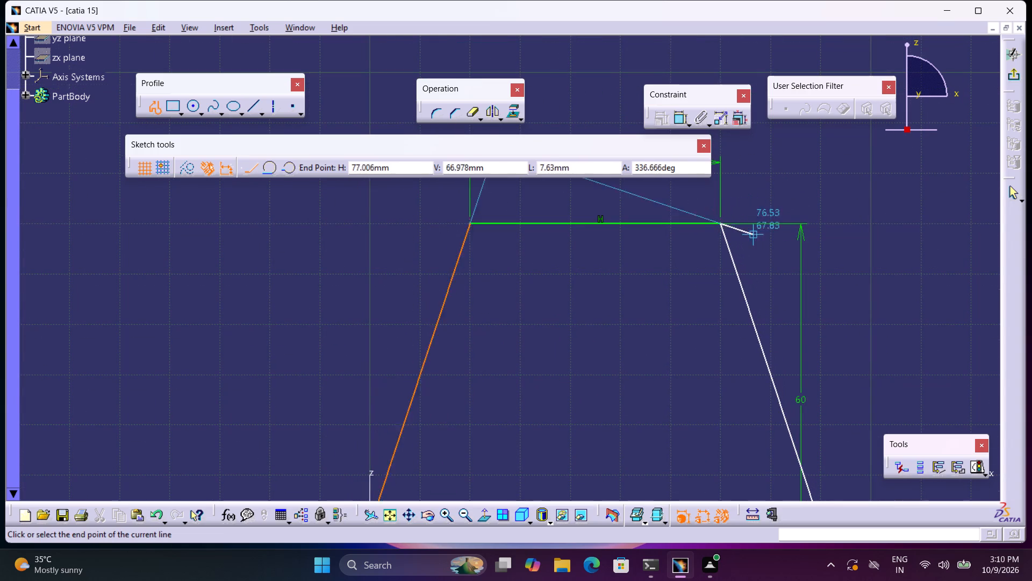
{"action": "left_click", "coordinate": [153, 110]}
{"action": "middle_click_drag", "start_coordinate": [644, 486], "coordinate": [602, 343]}
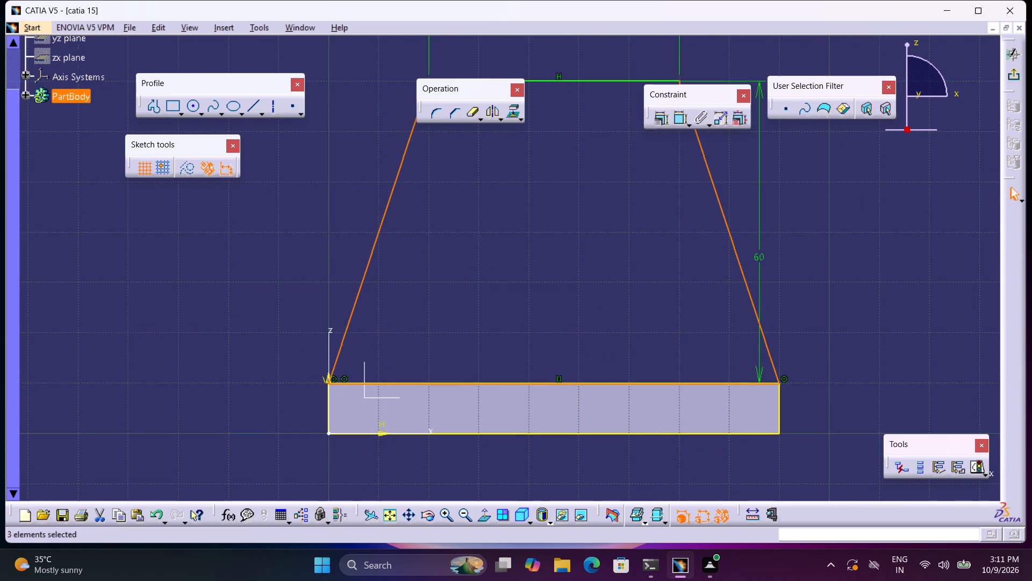
{"action": "double_click", "coordinate": [841, 389]}
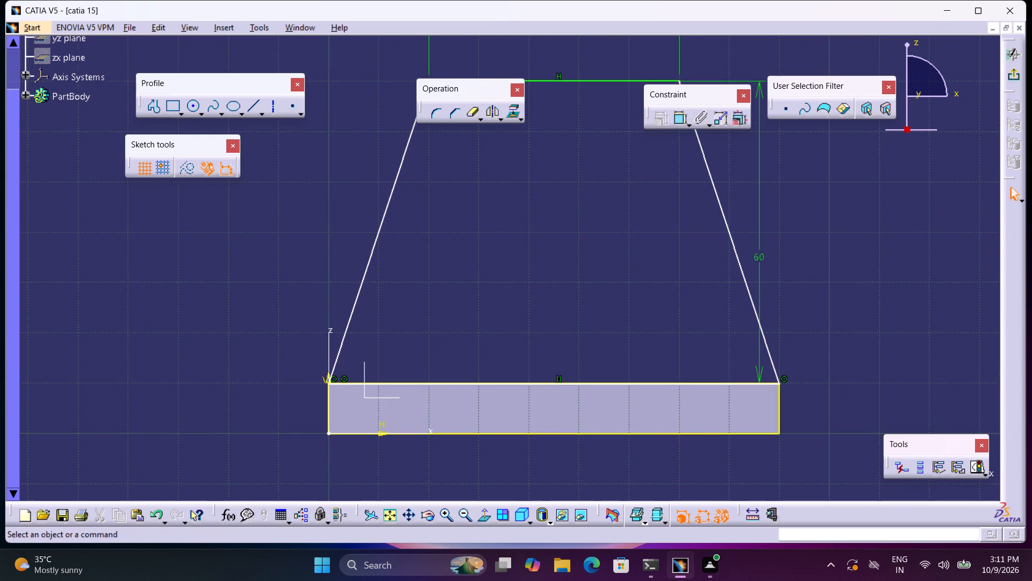
Delete the projected outline of the plate's side face and exit the sketch.
{"action": "left_click", "coordinate": [781, 398]}
{"action": "key", "text": "Delete"}
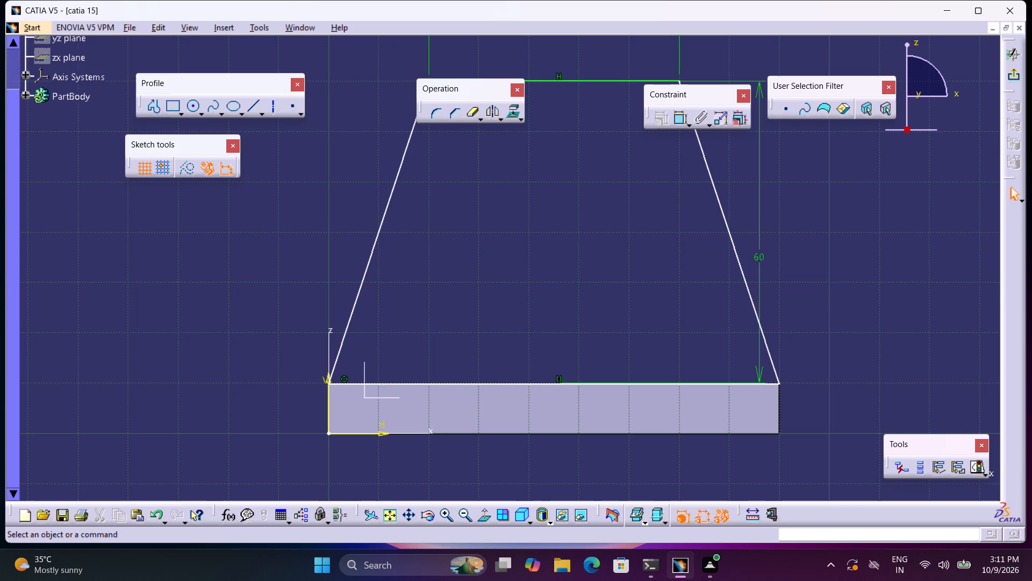
{"action": "left_click", "coordinate": [1007, 75]}
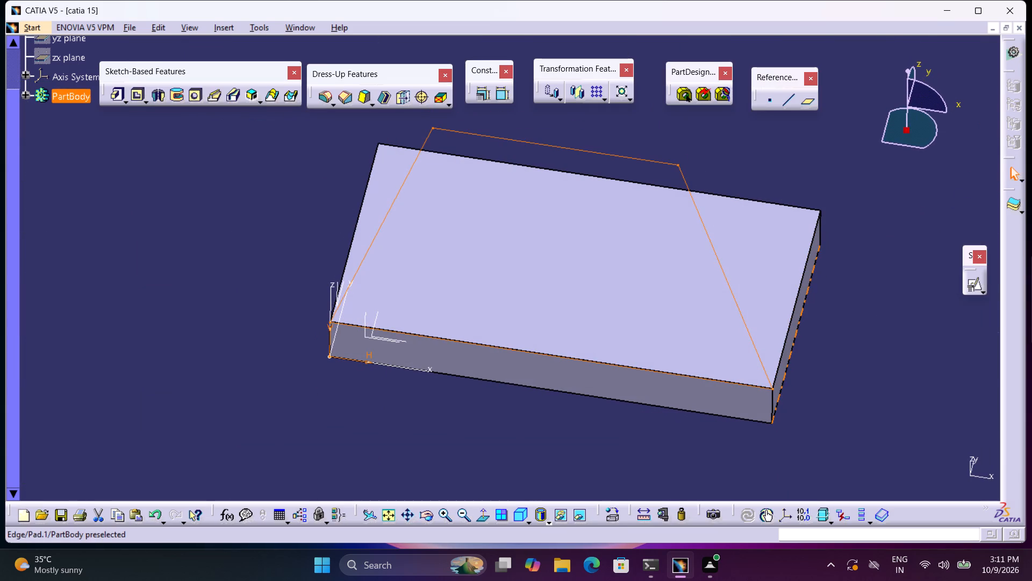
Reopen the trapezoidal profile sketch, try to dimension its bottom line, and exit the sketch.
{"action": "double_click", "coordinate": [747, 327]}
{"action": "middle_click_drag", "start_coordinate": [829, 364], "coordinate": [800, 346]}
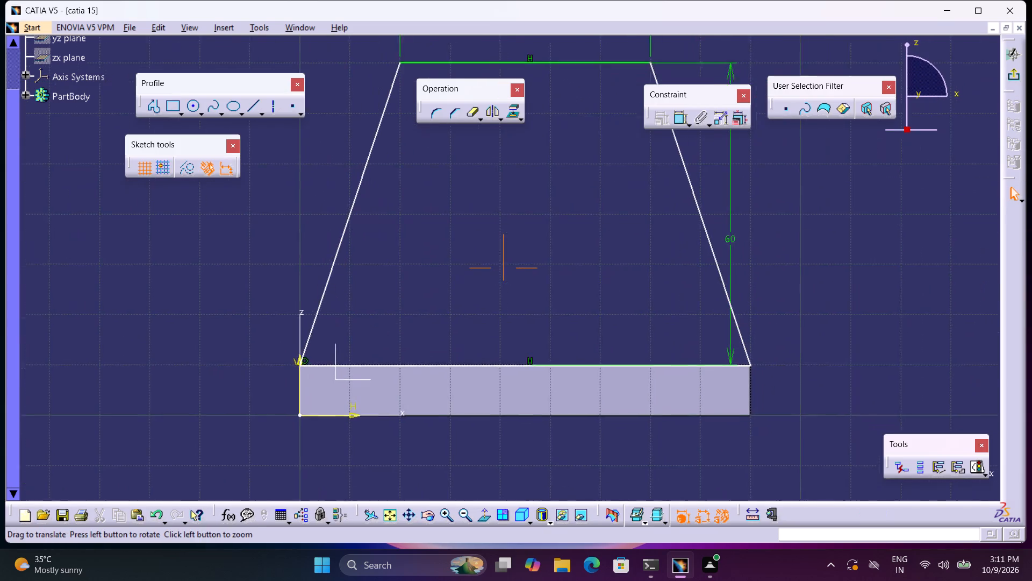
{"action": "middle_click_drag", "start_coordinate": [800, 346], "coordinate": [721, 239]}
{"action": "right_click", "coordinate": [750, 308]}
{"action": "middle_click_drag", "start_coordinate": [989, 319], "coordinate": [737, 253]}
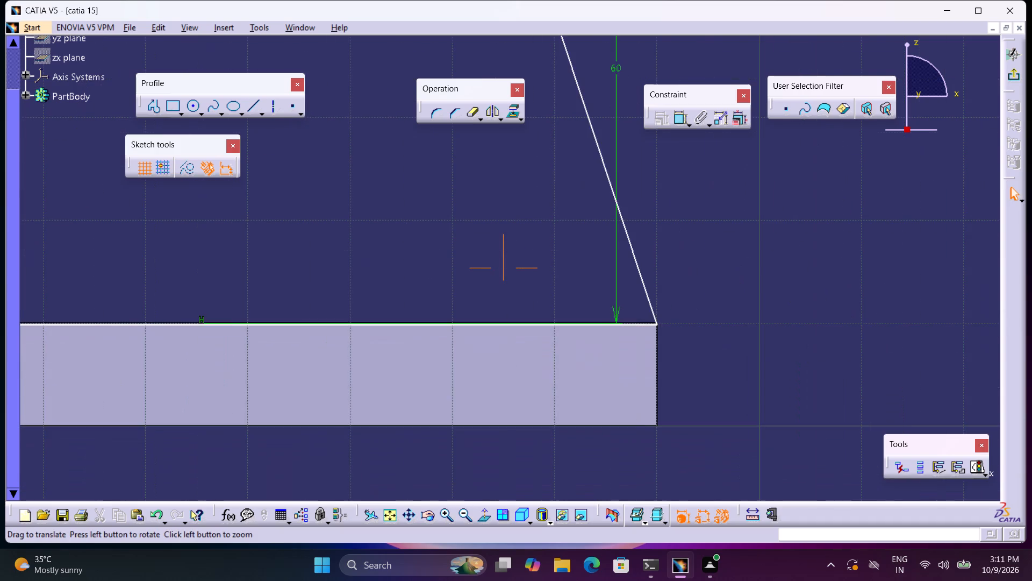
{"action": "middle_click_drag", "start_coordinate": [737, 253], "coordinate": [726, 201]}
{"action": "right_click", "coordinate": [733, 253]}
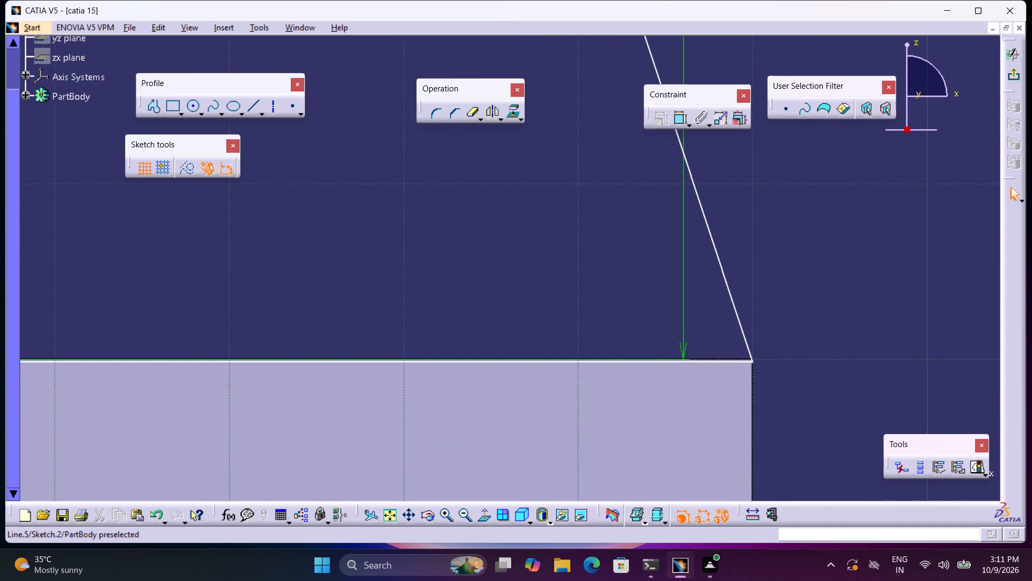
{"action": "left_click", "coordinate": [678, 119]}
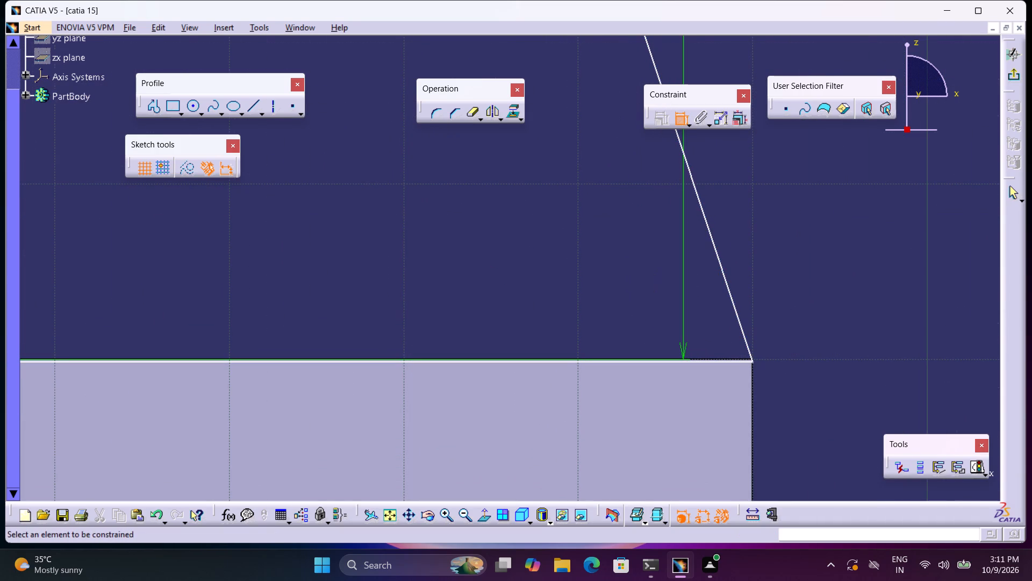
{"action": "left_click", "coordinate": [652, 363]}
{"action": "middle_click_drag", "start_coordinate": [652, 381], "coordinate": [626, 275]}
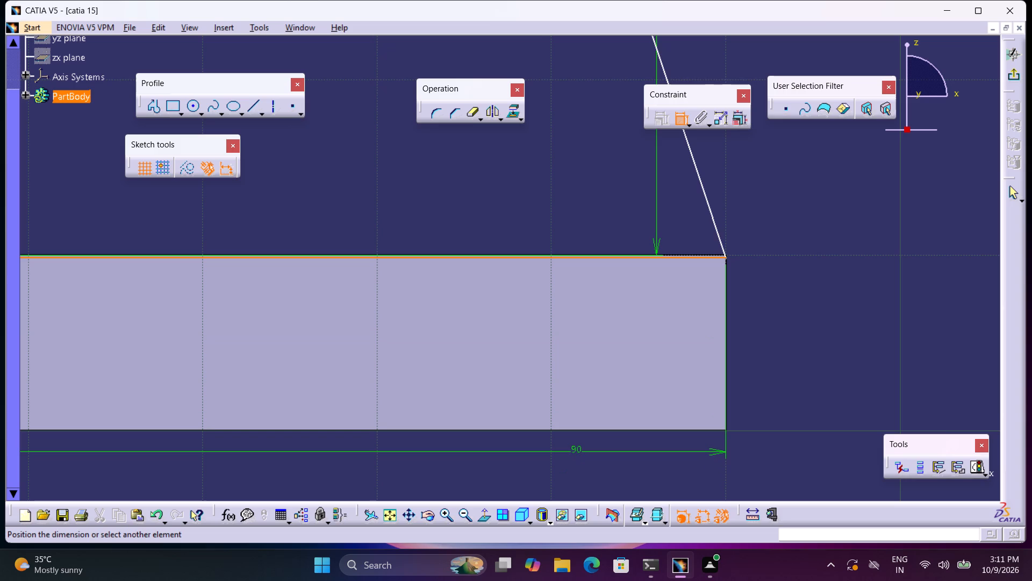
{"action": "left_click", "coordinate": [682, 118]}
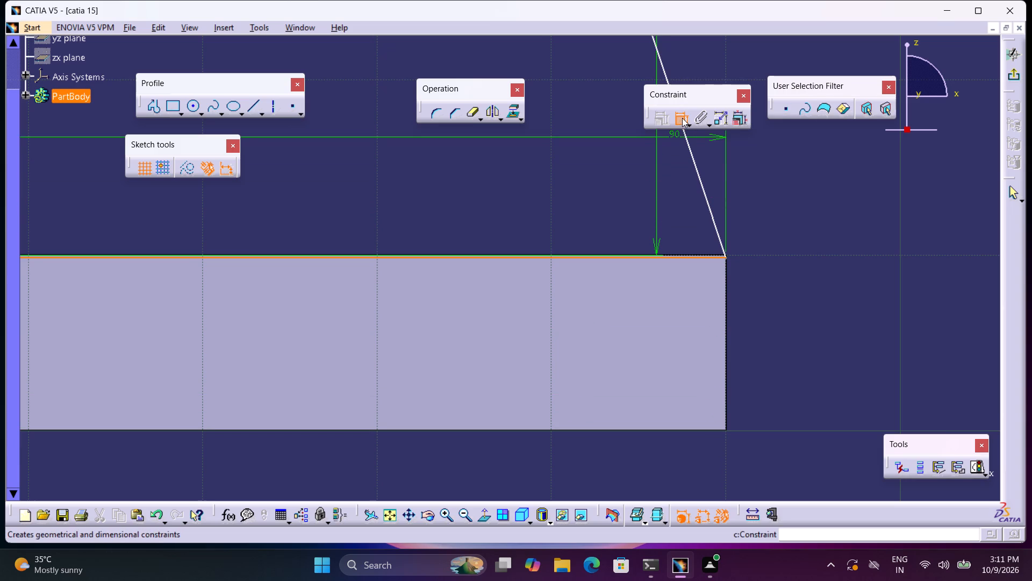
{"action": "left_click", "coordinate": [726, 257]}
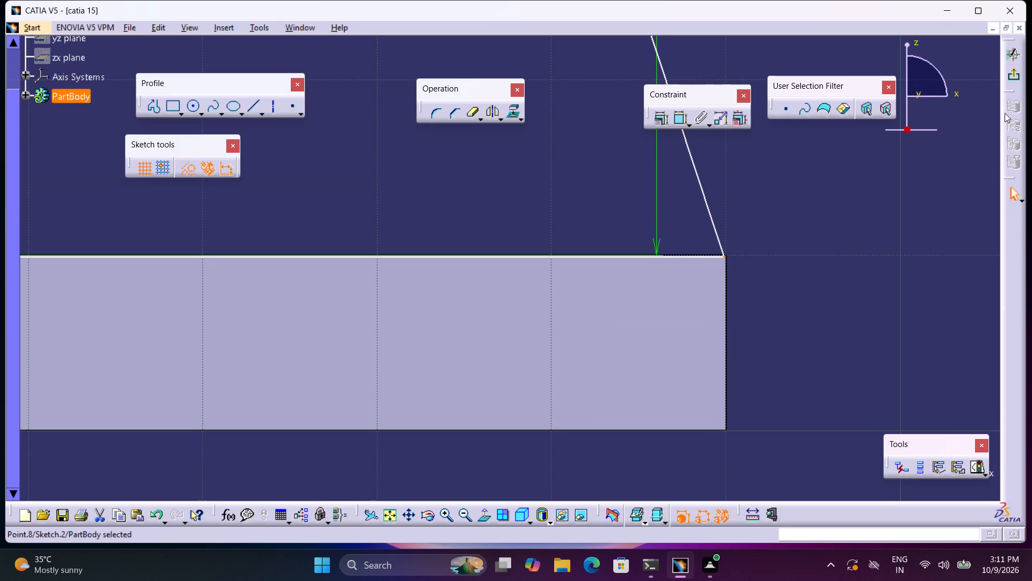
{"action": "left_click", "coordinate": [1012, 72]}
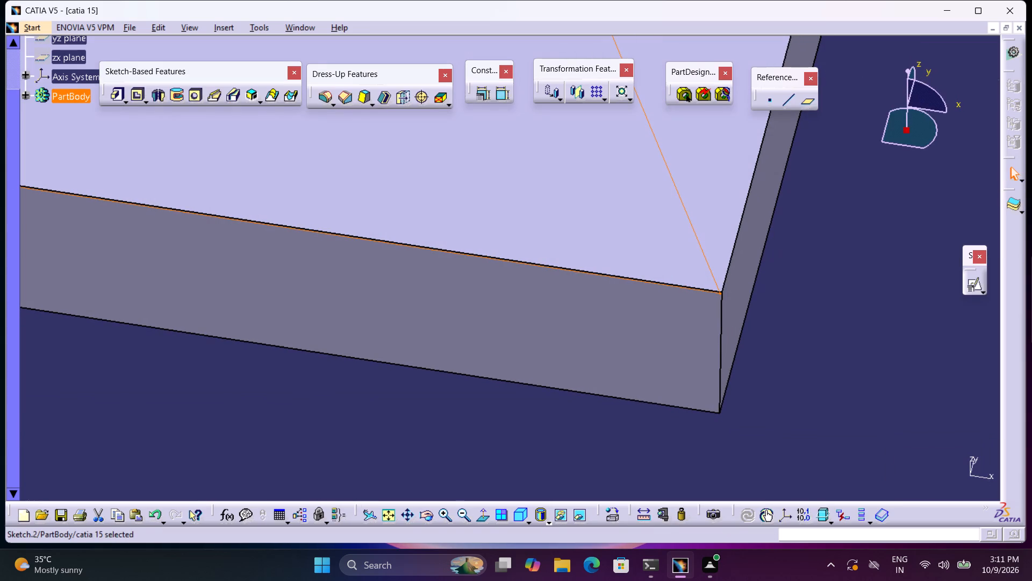
Pad the trapezoidal profile 24 mm in the reversed direction, so that it extends over the base plate.
{"action": "left_click", "coordinate": [389, 518]}
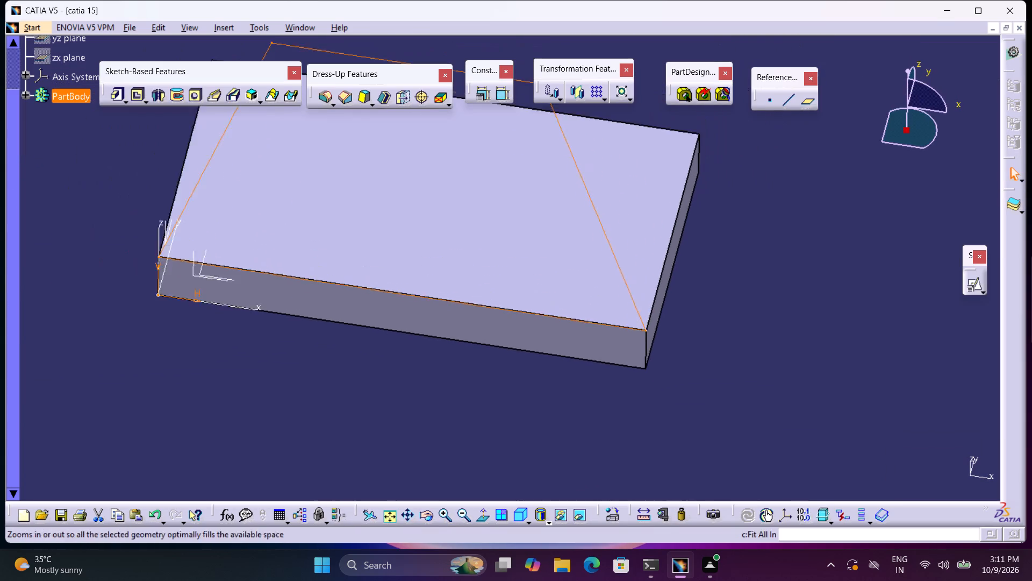
{"action": "left_click", "coordinate": [115, 95]}
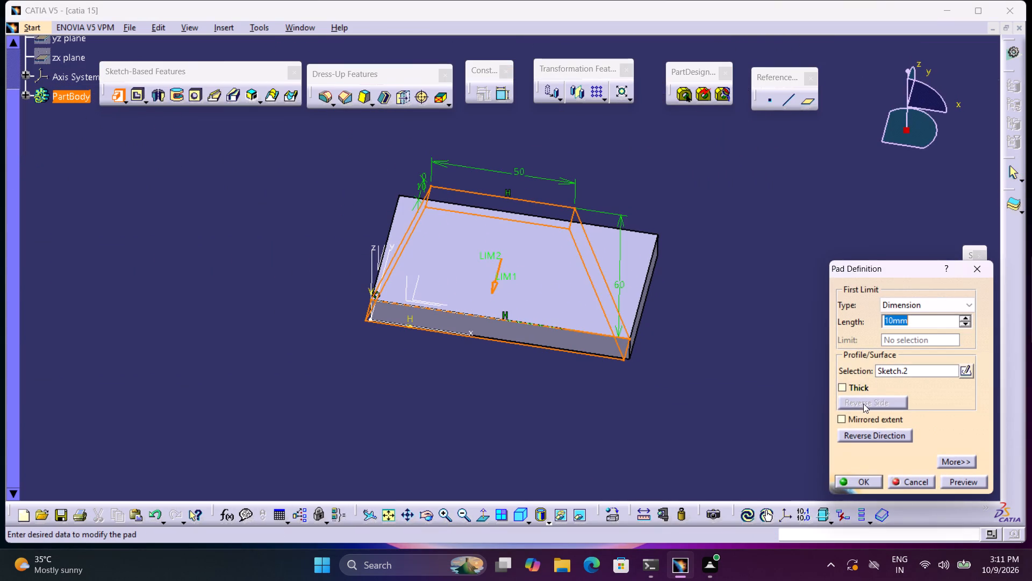
{"action": "left_click", "coordinate": [861, 435]}
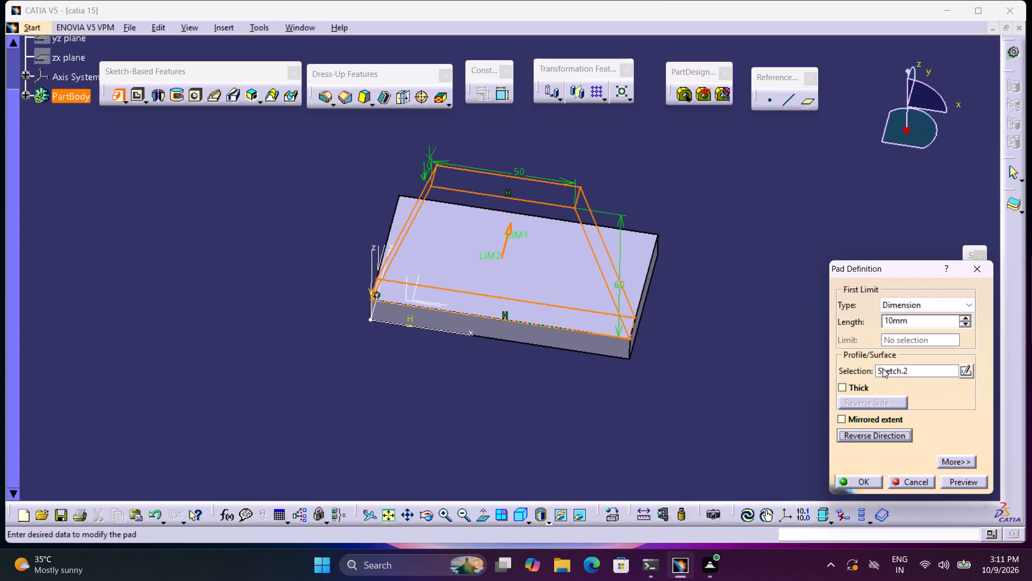
{"action": "left_click_drag", "start_coordinate": [943, 323], "coordinate": [821, 341]}
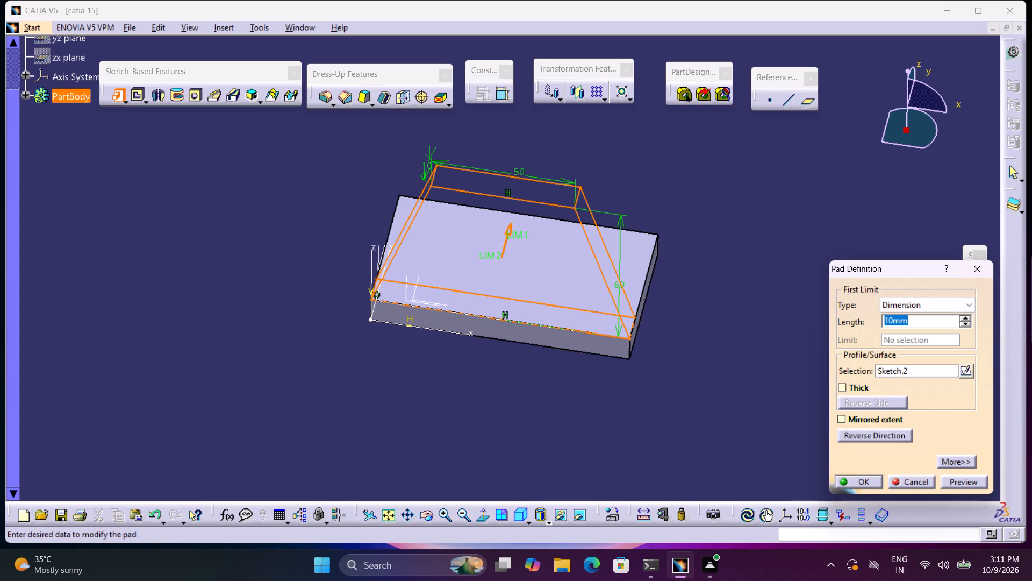
{"action": "type", "text": "24"}
{"action": "left_click", "coordinate": [865, 480]}
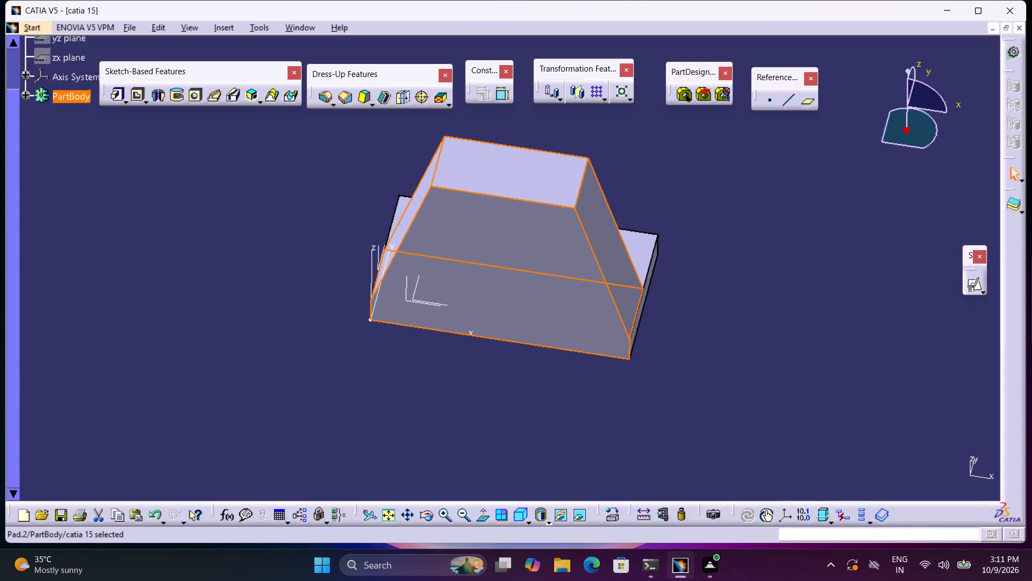
{"action": "left_click", "coordinate": [776, 410]}
Create a positioned sketch on the base plate's narrow end face, using an isometric view.
{"action": "middle_click_drag", "start_coordinate": [789, 329], "coordinate": [756, 328]}
{"action": "right_click_drag", "start_coordinate": [760, 329], "coordinate": [756, 328]}
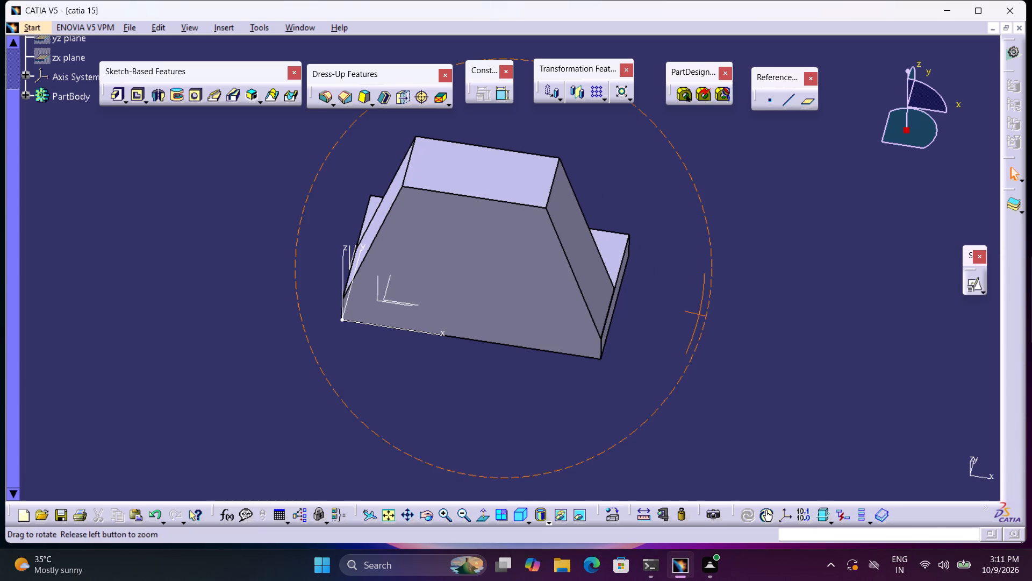
{"action": "right_click_drag", "start_coordinate": [756, 328], "coordinate": [724, 312]}
{"action": "middle_click_drag", "start_coordinate": [756, 328], "coordinate": [735, 316]}
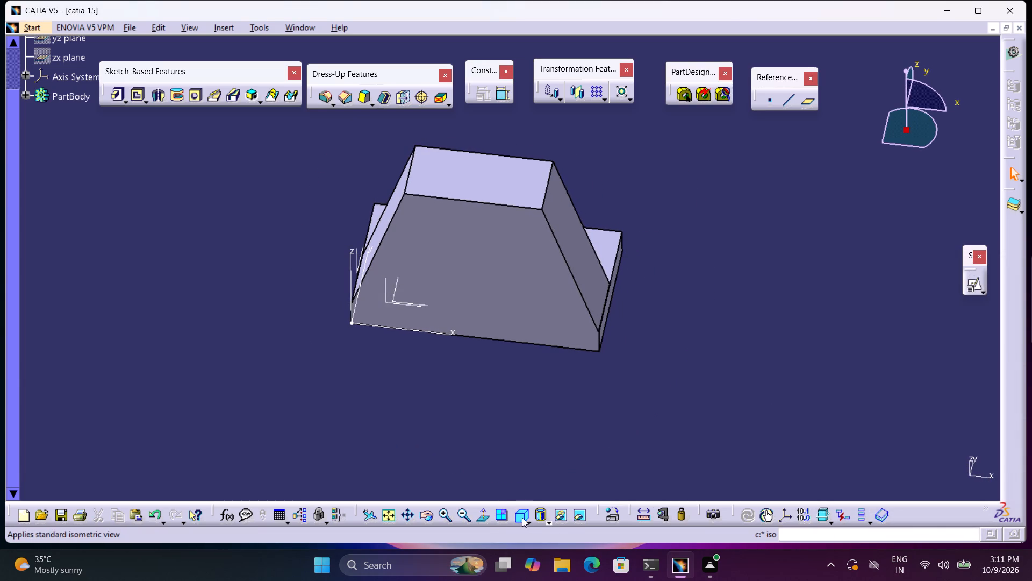
{"action": "left_click", "coordinate": [522, 518]}
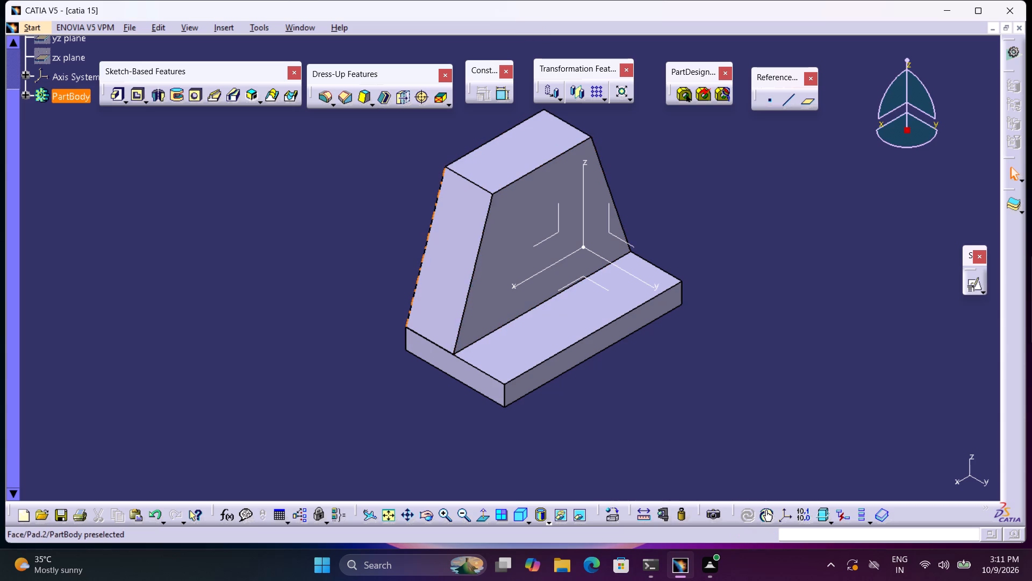
{"action": "left_click", "coordinate": [981, 288]}
{"action": "left_click", "coordinate": [445, 363]}
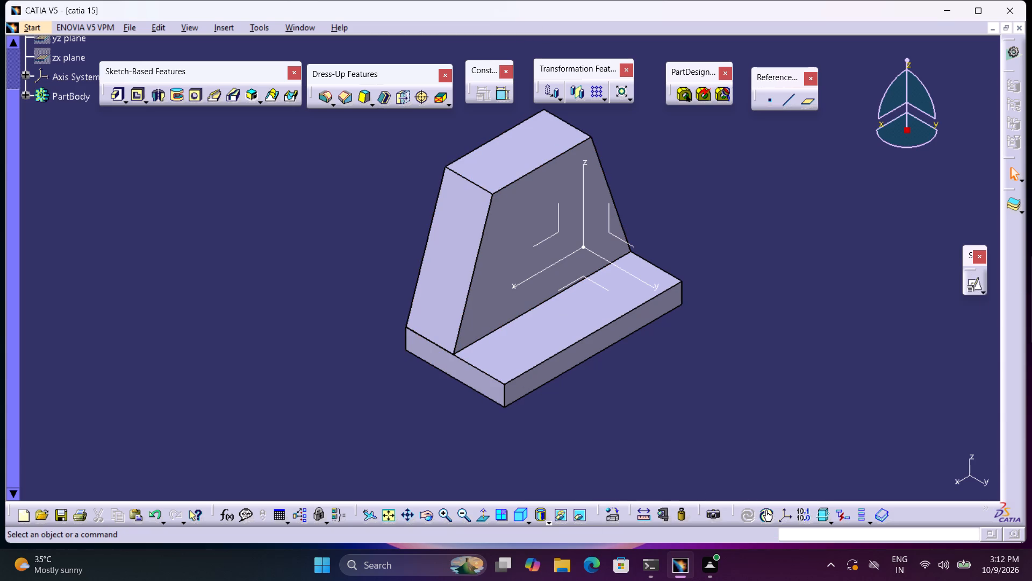
{"action": "left_click", "coordinate": [974, 287]}
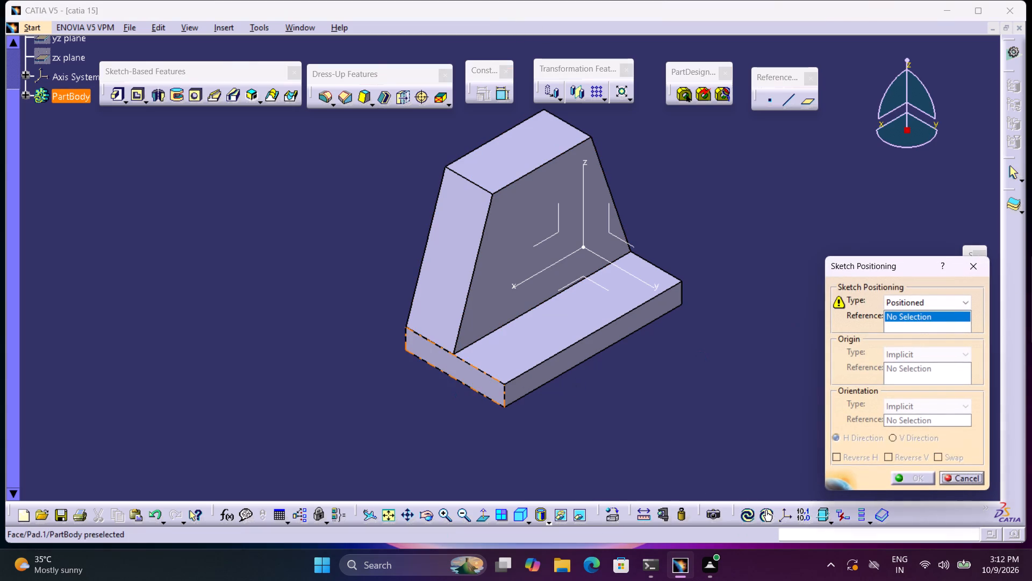
{"action": "left_click", "coordinate": [442, 356]}
{"action": "left_click", "coordinate": [905, 476]}
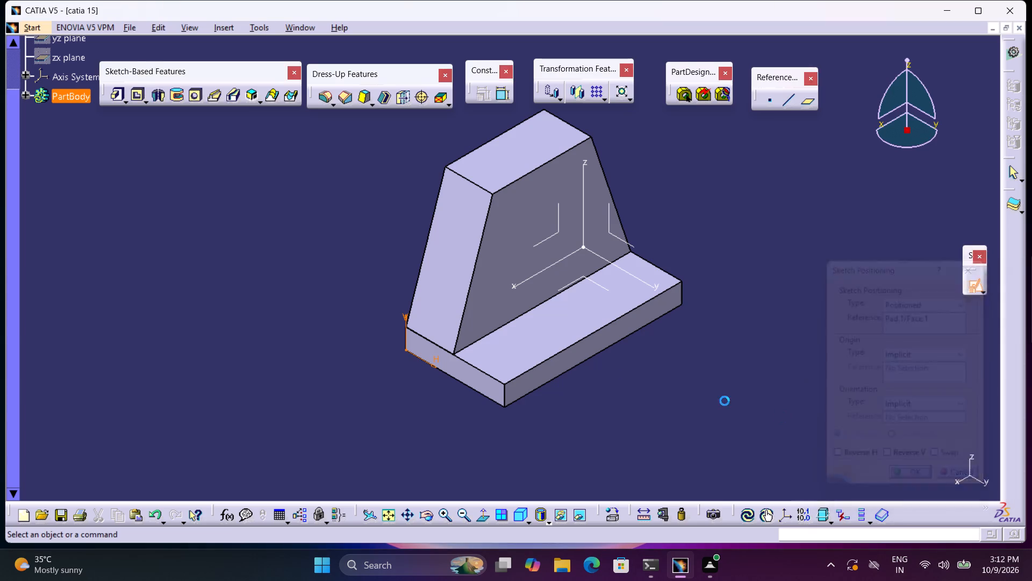
Sketch a rectangle about 11 mm wide and 18 mm high within the outline of the upright trapezoidal pad.
{"action": "scroll", "coordinate": [329, 196], "scroll_direction": "up", "scroll_amount": 1}
{"action": "middle_click_drag", "start_coordinate": [337, 196], "coordinate": [411, 225]}
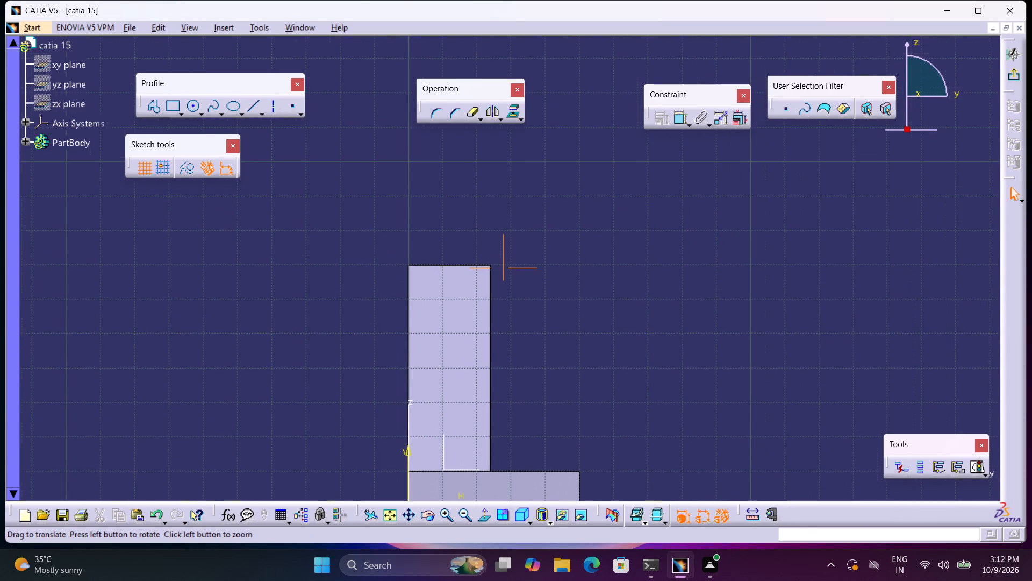
{"action": "middle_click_drag", "start_coordinate": [411, 225], "coordinate": [413, 183]}
{"action": "right_click", "coordinate": [414, 226]}
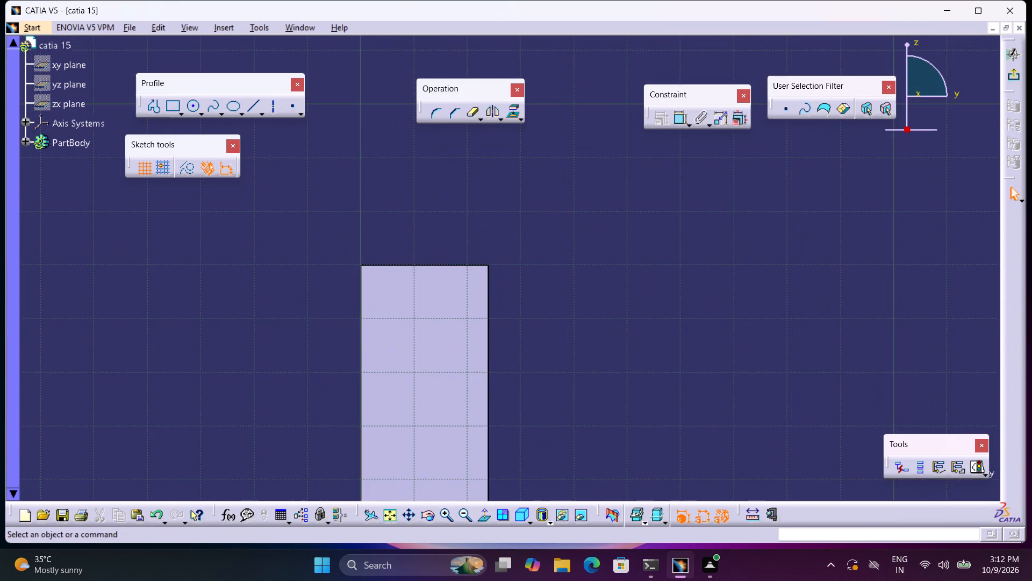
{"action": "middle_click_drag", "start_coordinate": [521, 262], "coordinate": [528, 191]}
{"action": "left_click", "coordinate": [169, 102]}
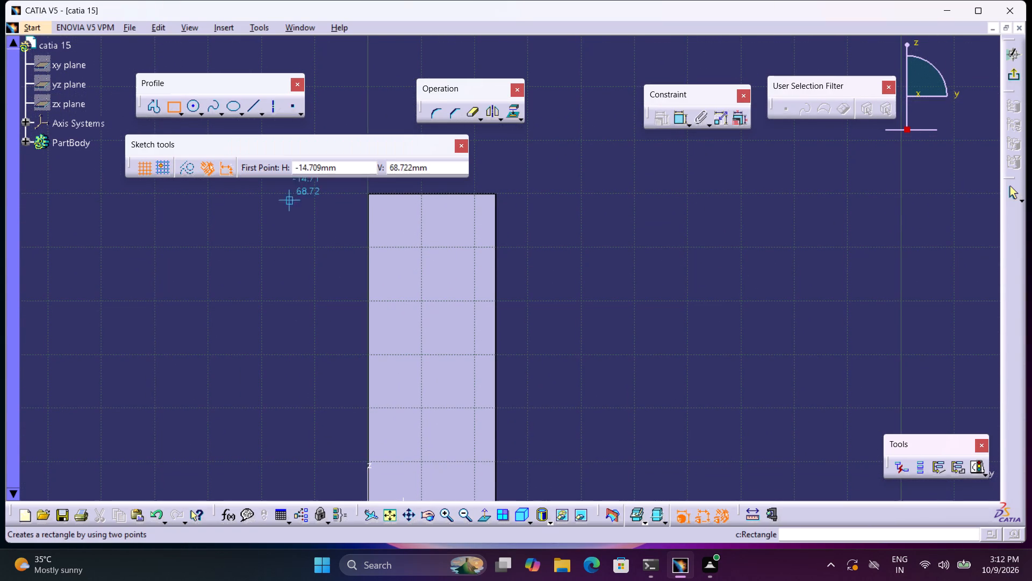
{"action": "middle_click_drag", "start_coordinate": [531, 351], "coordinate": [531, 320]}
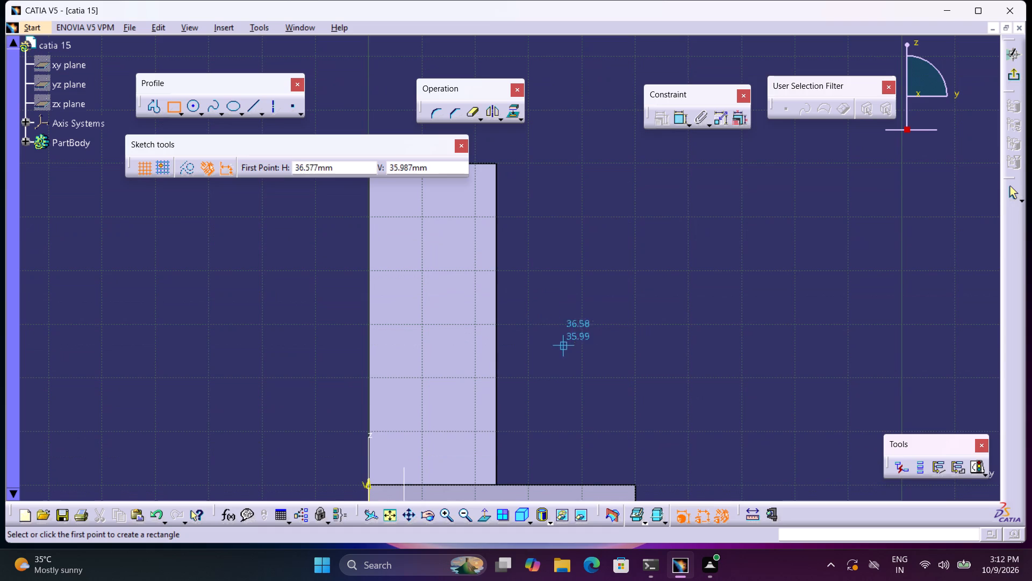
{"action": "left_click", "coordinate": [415, 284]}
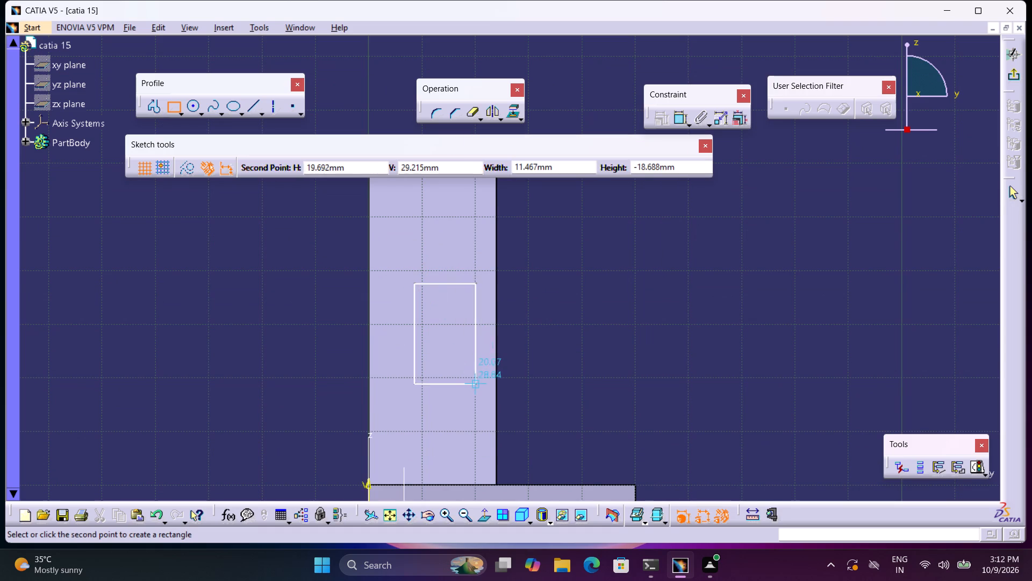
{"action": "left_click", "coordinate": [473, 382]}
Dimension the rectangle's vertical side and set its height to 20 mm.
{"action": "left_click", "coordinate": [676, 119]}
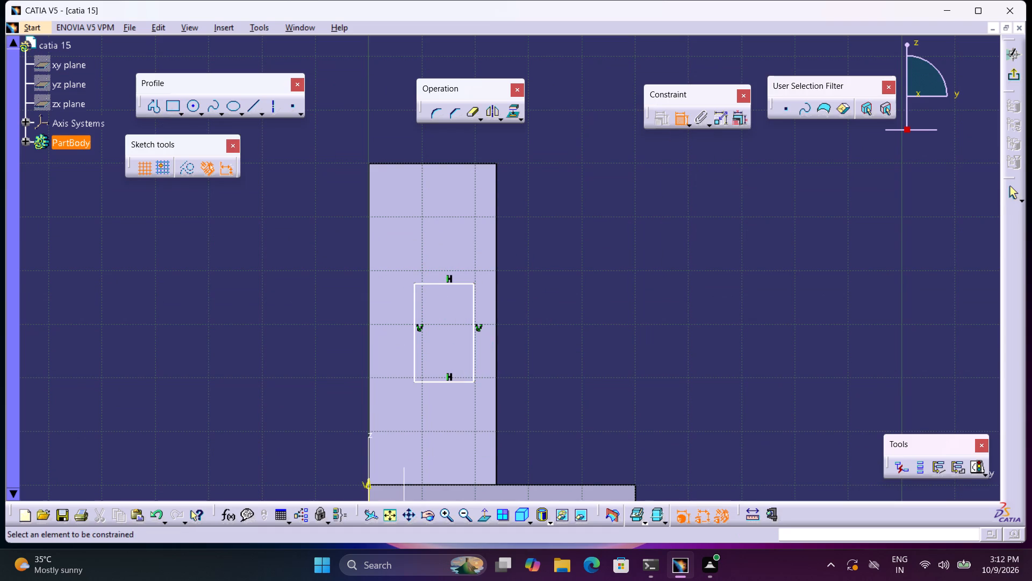
{"action": "left_click", "coordinate": [474, 308]}
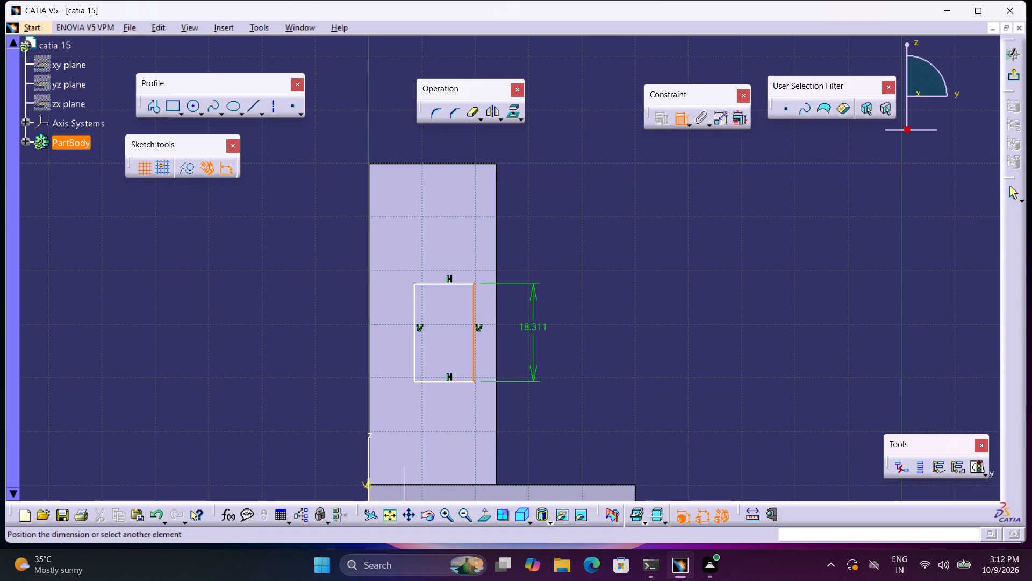
{"action": "left_click", "coordinate": [535, 330]}
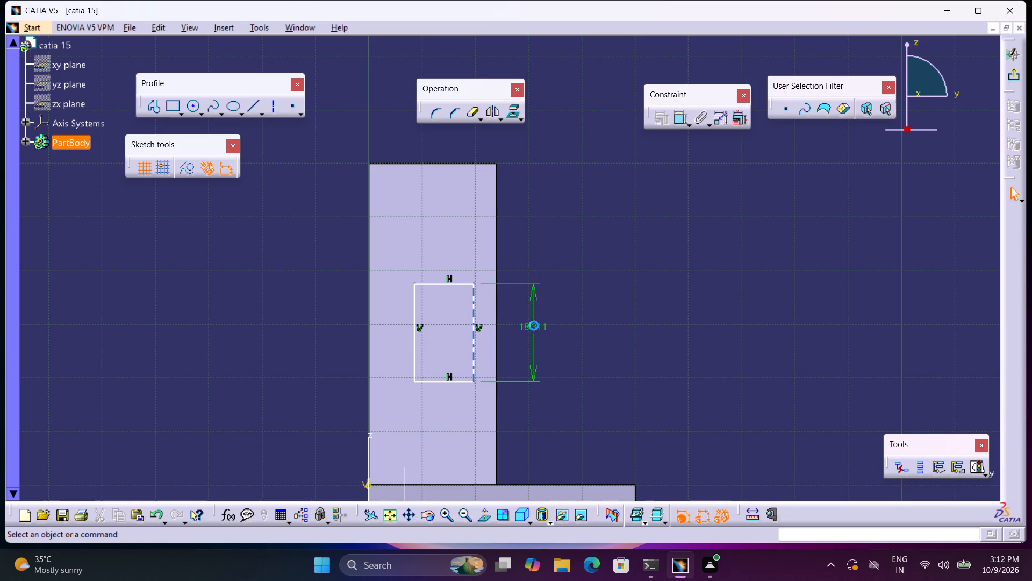
{"action": "double_click", "coordinate": [534, 325]}
{"action": "key", "text": "2"}
{"action": "key", "text": "0"}
{"action": "key", "text": "Return"}
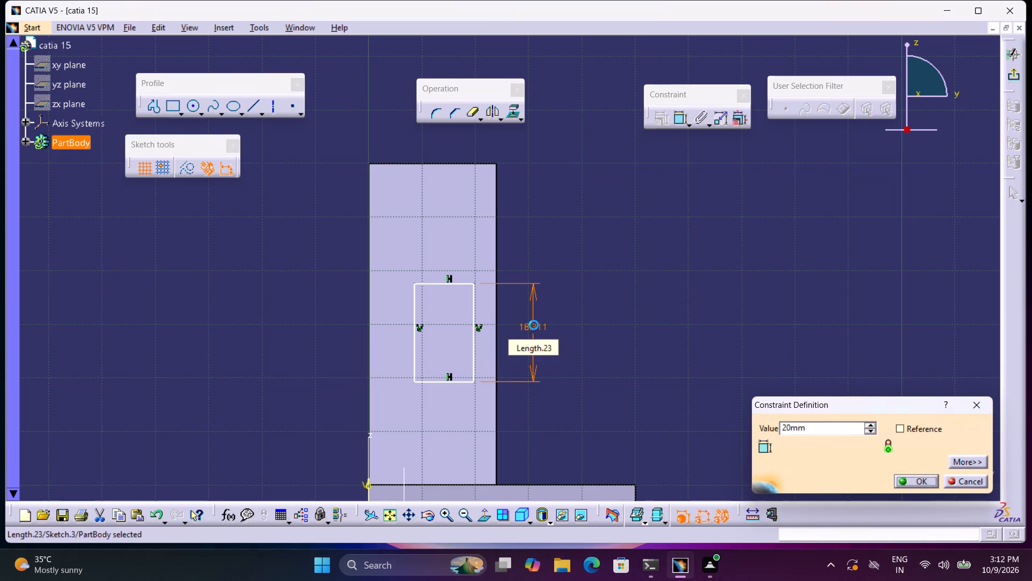
Constrain the rectangle's bottom edge at an offset of 15 mm above the base of the upright pad.
{"action": "double_click", "coordinate": [677, 119]}
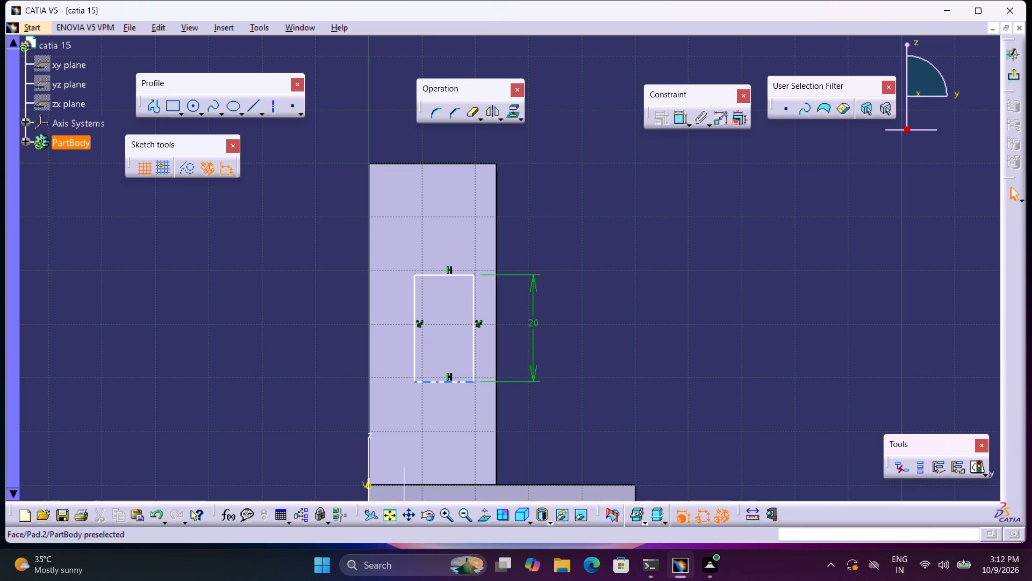
{"action": "left_click", "coordinate": [464, 381]}
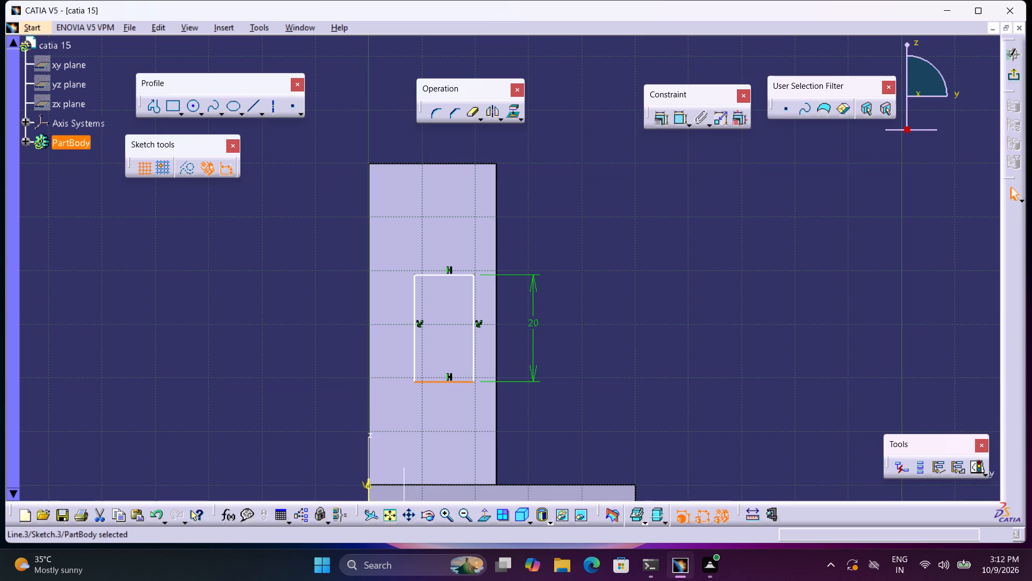
{"action": "double_click", "coordinate": [680, 124]}
{"action": "left_click", "coordinate": [440, 432]}
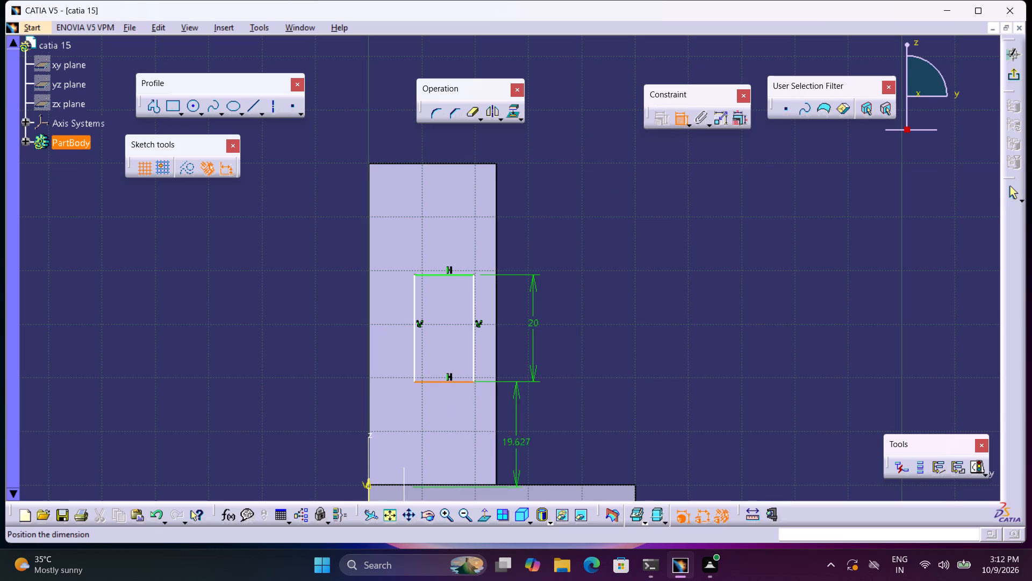
{"action": "left_click", "coordinate": [592, 428]}
{"action": "double_click", "coordinate": [598, 427]}
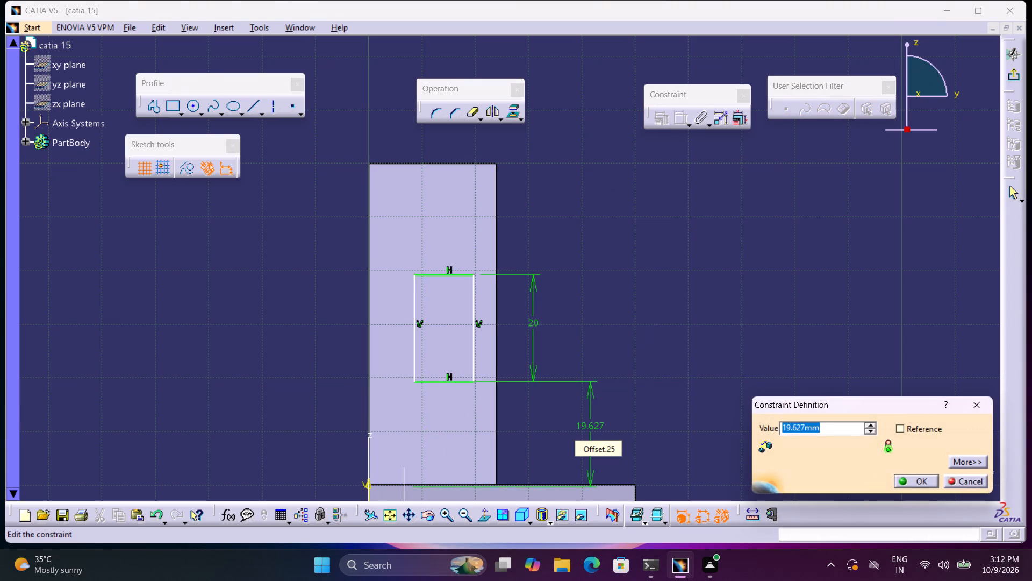
{"action": "type", "text": "15"}
{"action": "key", "text": "Return"}
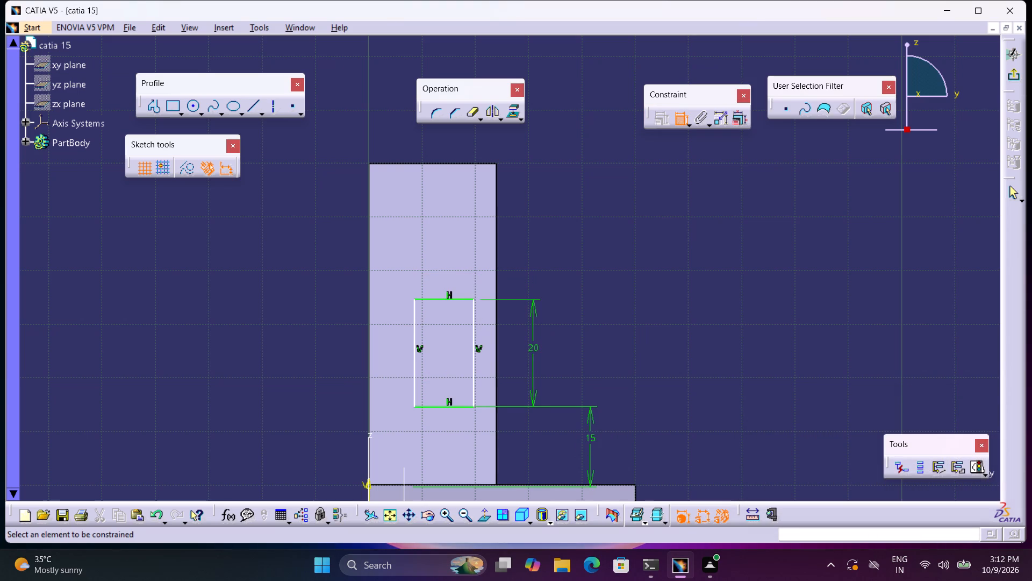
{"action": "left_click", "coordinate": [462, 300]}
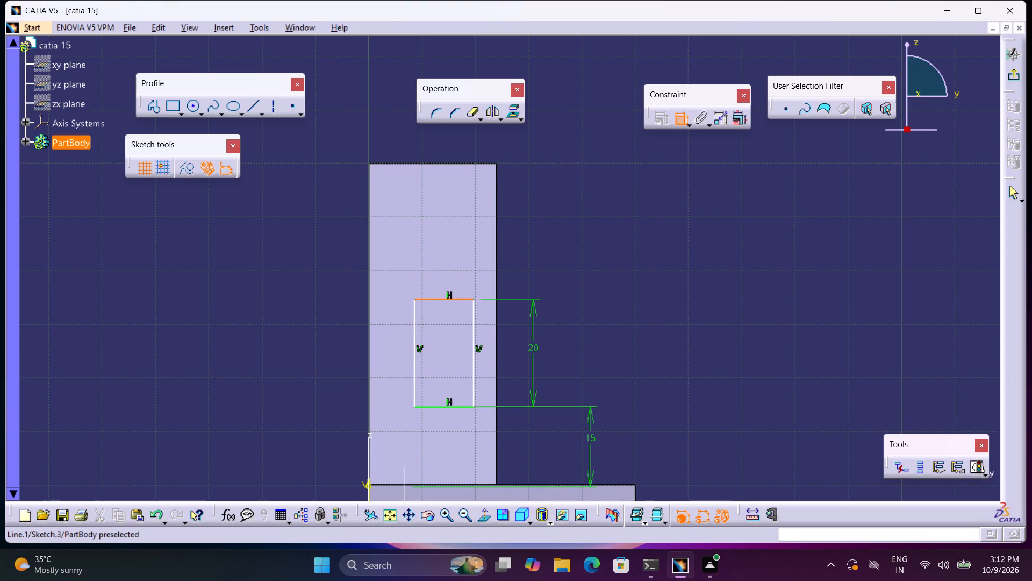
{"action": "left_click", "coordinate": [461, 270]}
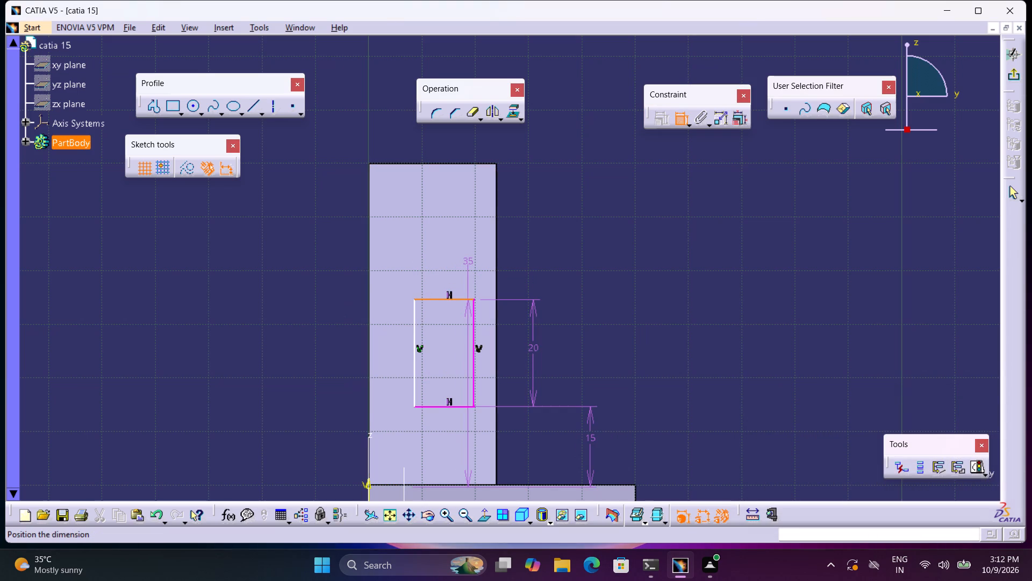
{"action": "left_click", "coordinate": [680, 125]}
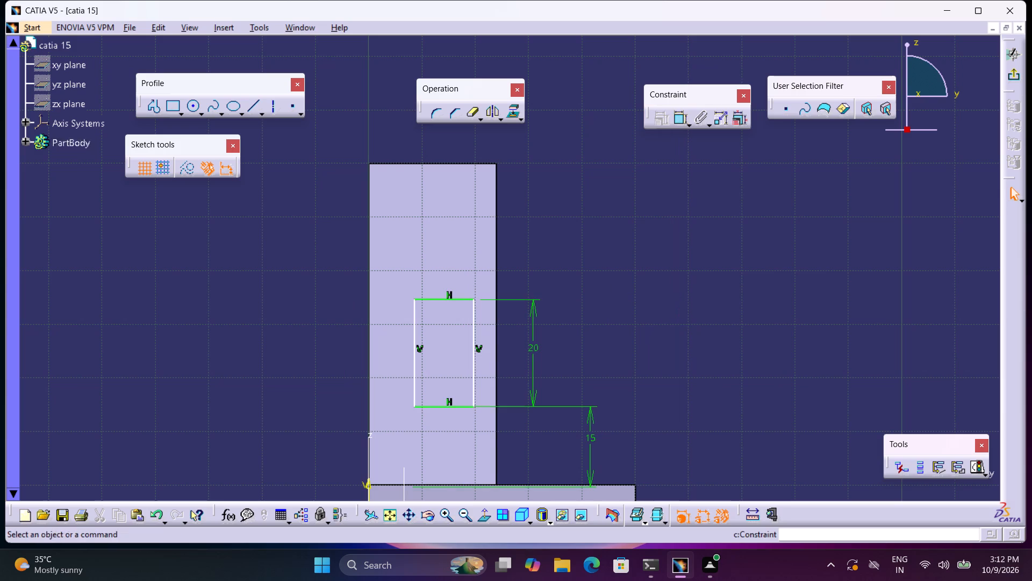
Dimension the rectangle's top edge and set its width to 12 mm.
{"action": "double_click", "coordinate": [677, 109]}
{"action": "left_click", "coordinate": [440, 300]}
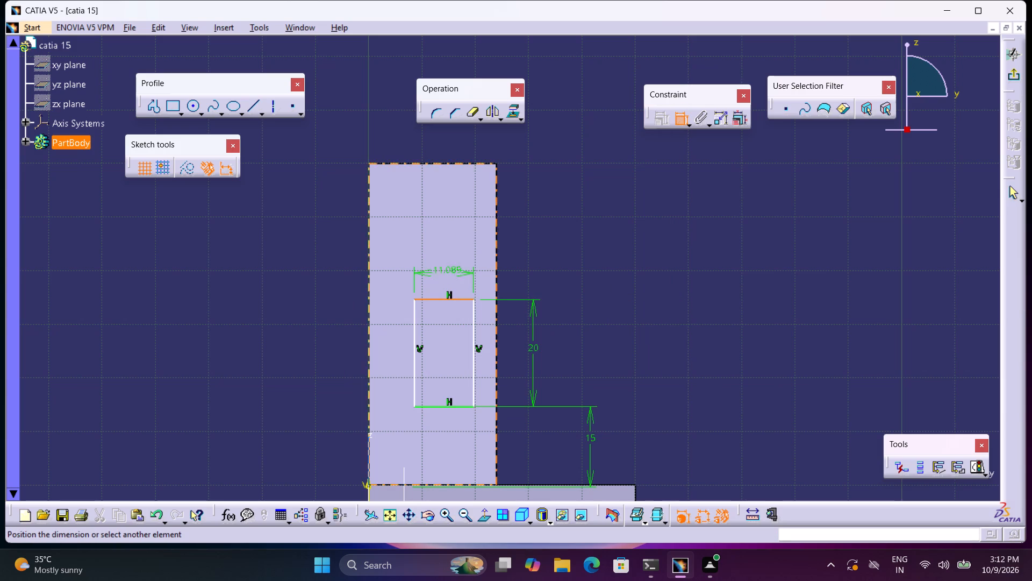
{"action": "left_click", "coordinate": [504, 142]}
{"action": "double_click", "coordinate": [509, 143]}
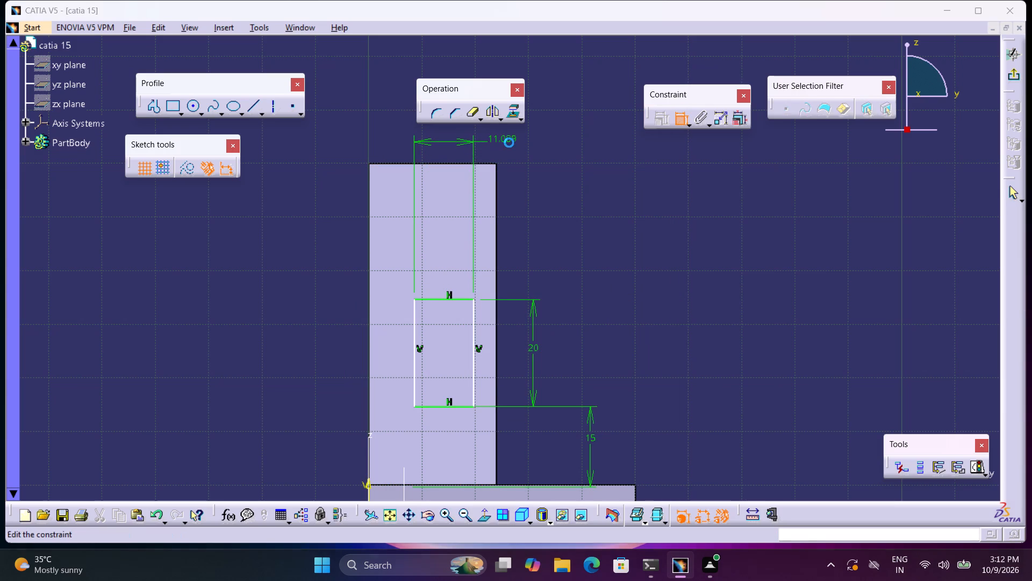
{"action": "type", "text": "12"}
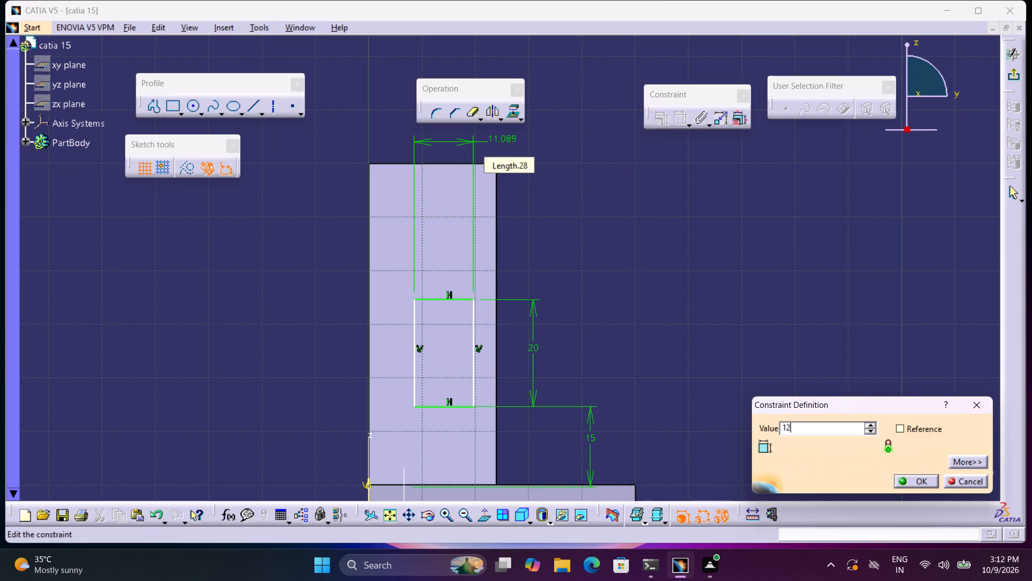
{"action": "key", "text": "Return"}
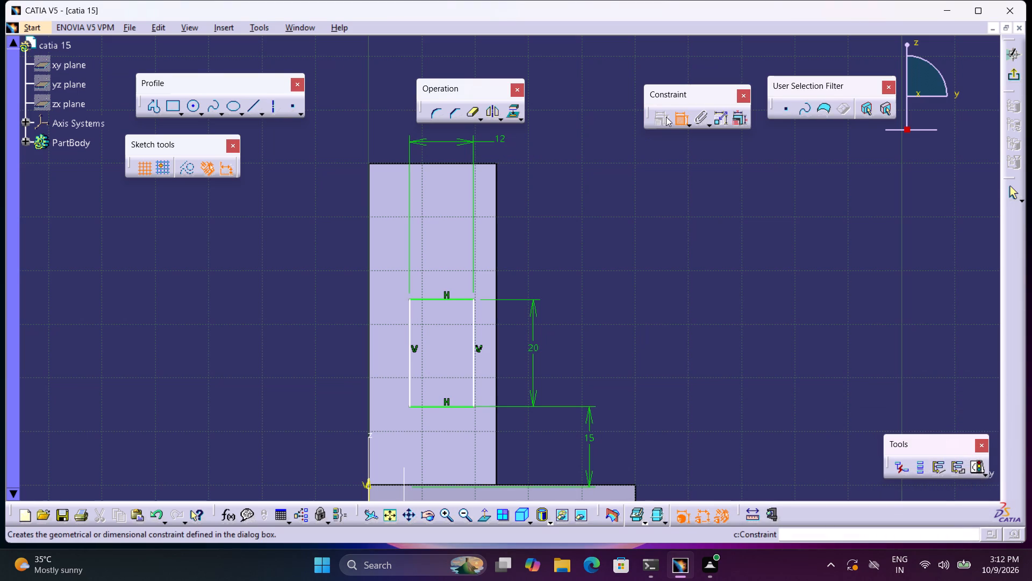
Constrain the rectangle's right vertical edge at an offset of 6 mm from the upright's right edge.
{"action": "left_click", "coordinate": [472, 342]}
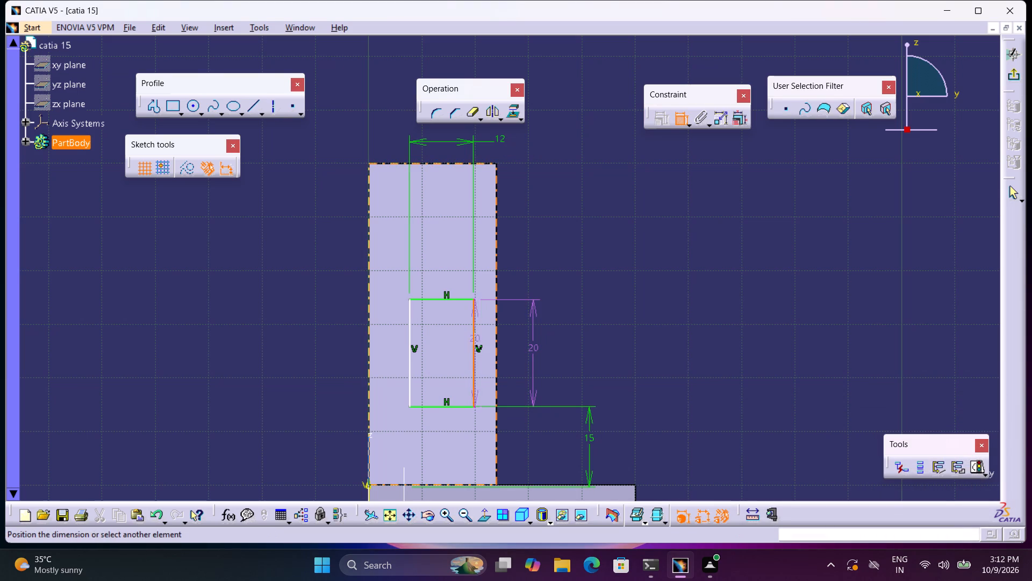
{"action": "left_click", "coordinate": [494, 349]}
{"action": "left_click", "coordinate": [533, 258]}
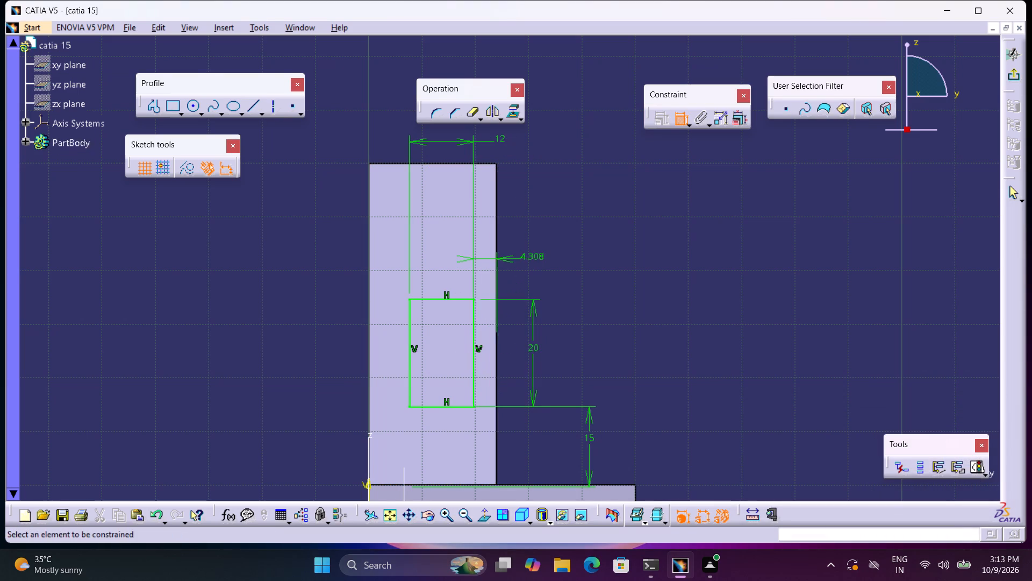
{"action": "double_click", "coordinate": [535, 255]}
{"action": "key", "text": "6"}
{"action": "key", "text": "Return"}
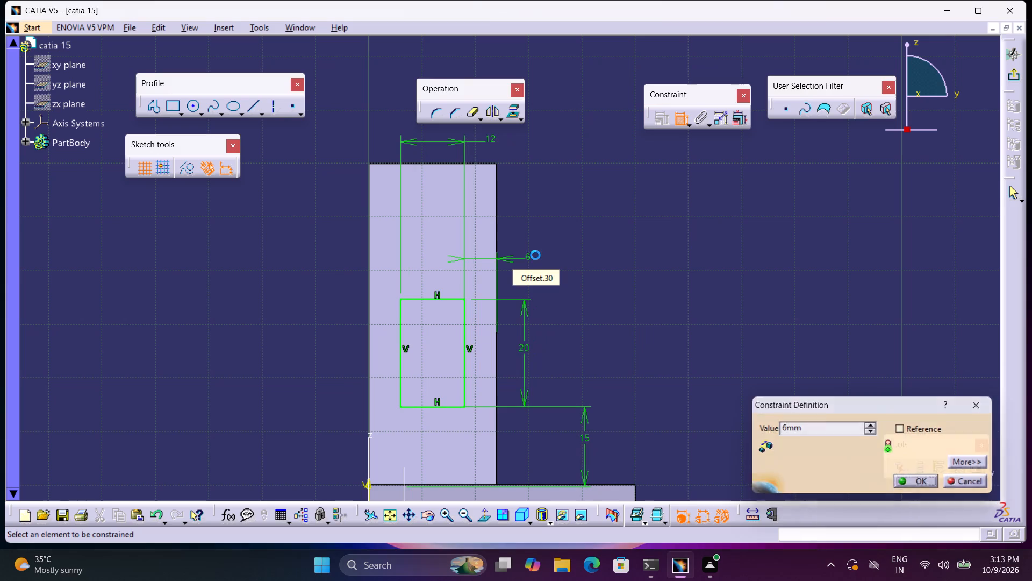
Exit the sketch and cut the rectangular profile through the upright with a Pocket of type Up to next.
{"action": "middle_click_drag", "start_coordinate": [563, 267], "coordinate": [567, 235]}
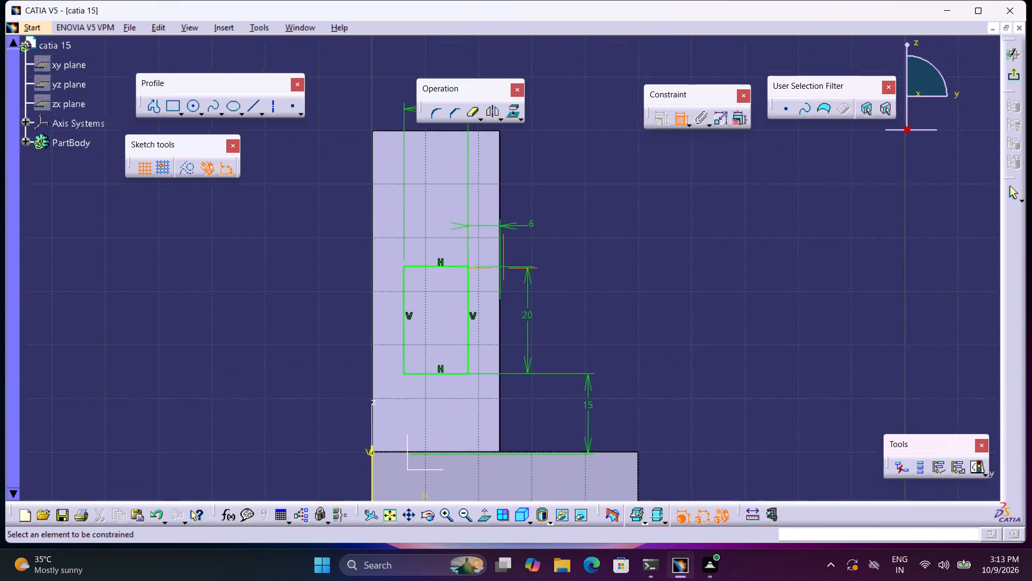
{"action": "middle_click_drag", "start_coordinate": [567, 235], "coordinate": [580, 183]}
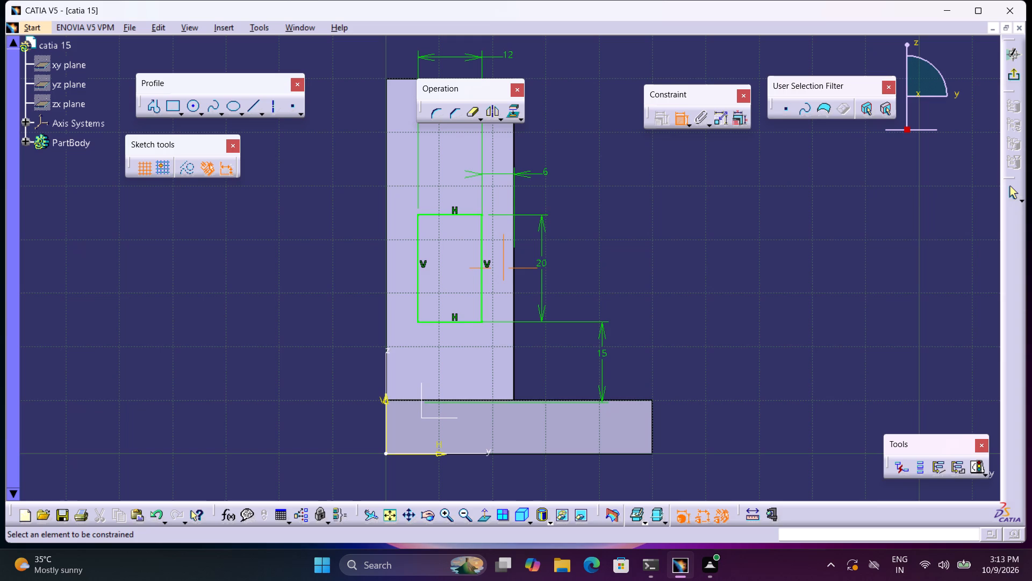
{"action": "left_click", "coordinate": [1021, 80]}
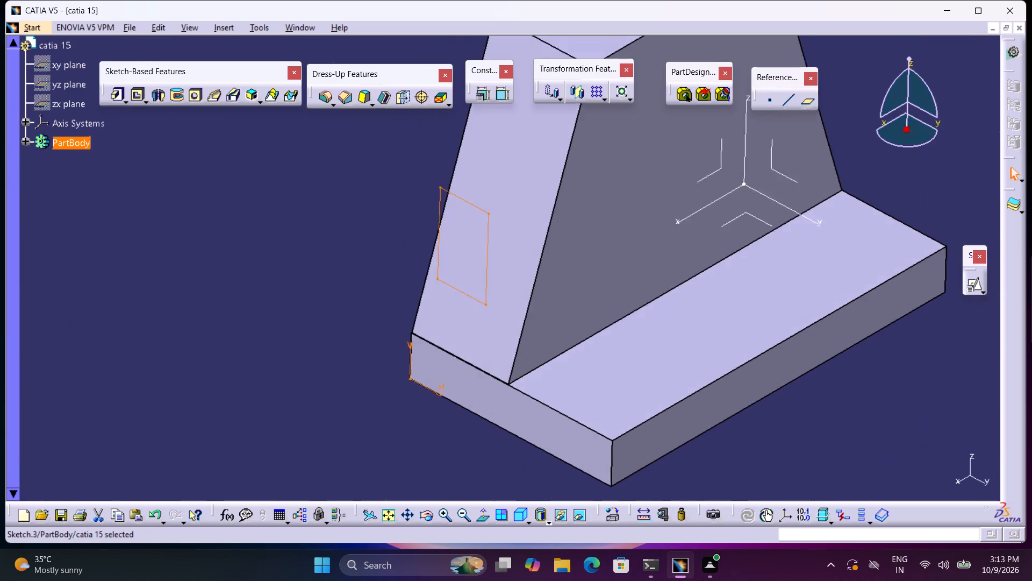
{"action": "left_click", "coordinate": [138, 97]}
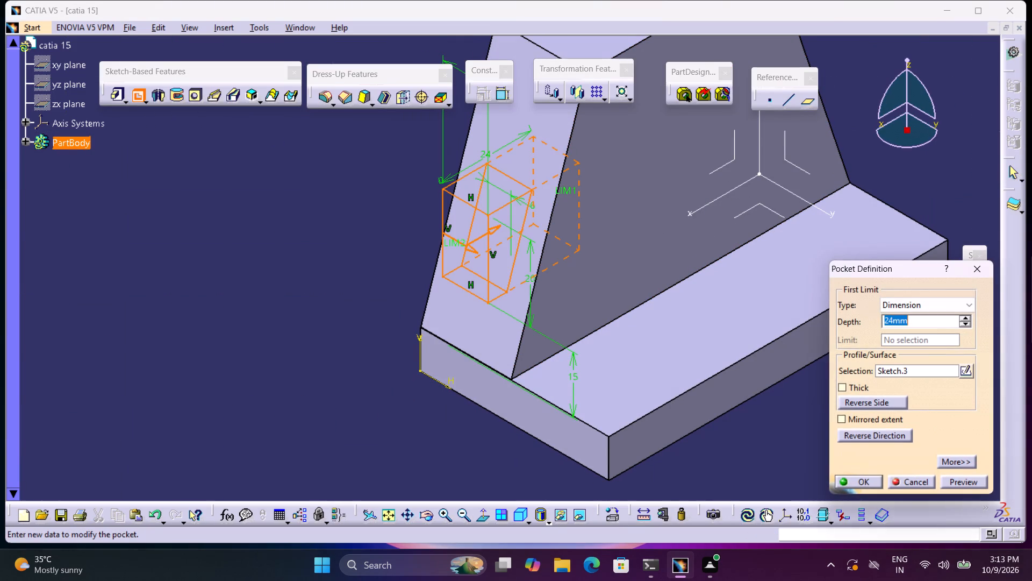
{"action": "left_click", "coordinate": [935, 307]}
{"action": "left_click", "coordinate": [944, 325]}
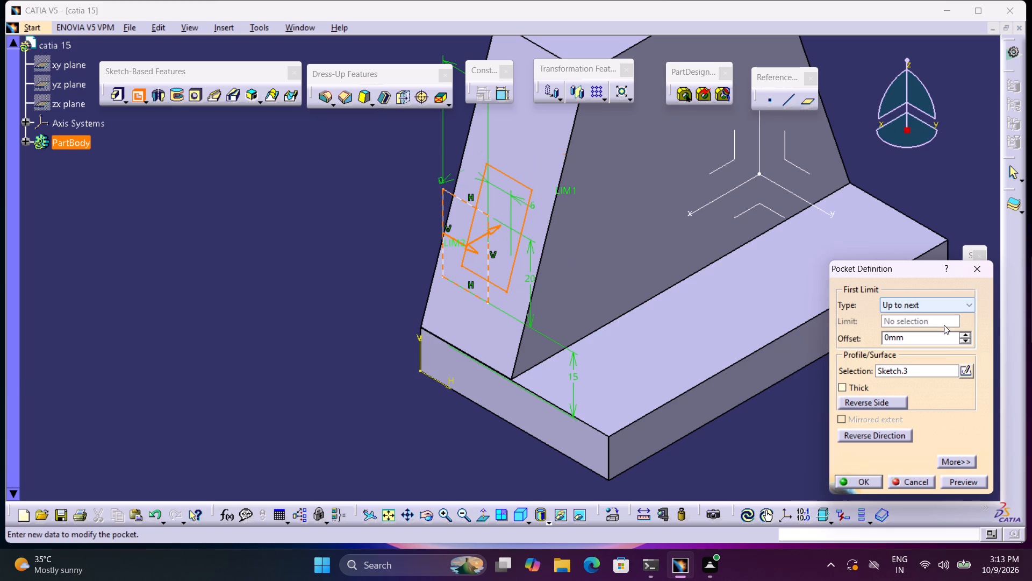
{"action": "left_click", "coordinate": [877, 481]}
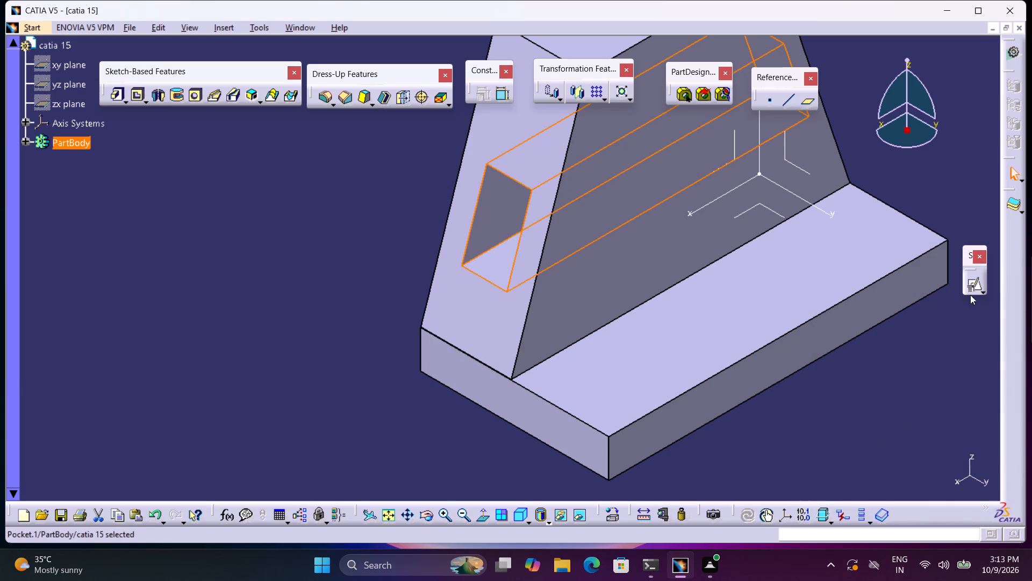
{"action": "left_click", "coordinate": [940, 175]}
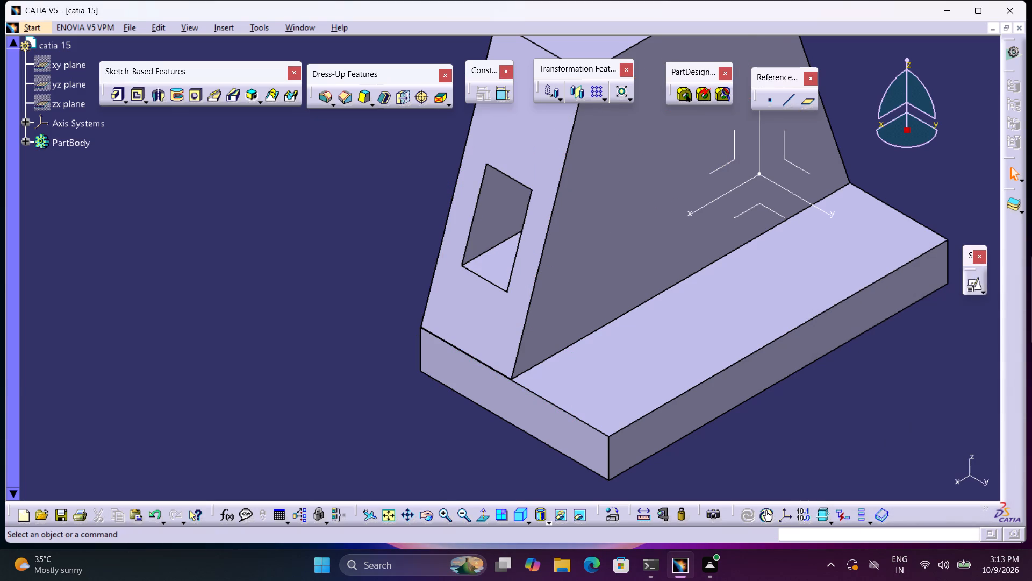
Create a positioned sketch on the large trapezoidal face of the upright.
{"action": "middle_click_drag", "start_coordinate": [939, 387], "coordinate": [939, 417]}
{"action": "right_click", "coordinate": [938, 387]}
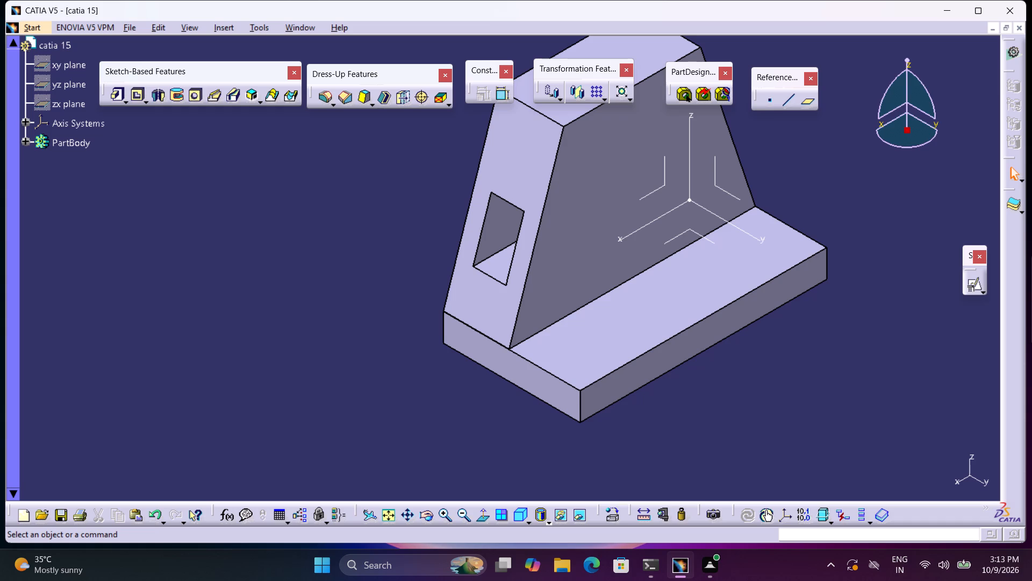
{"action": "left_click", "coordinate": [967, 284]}
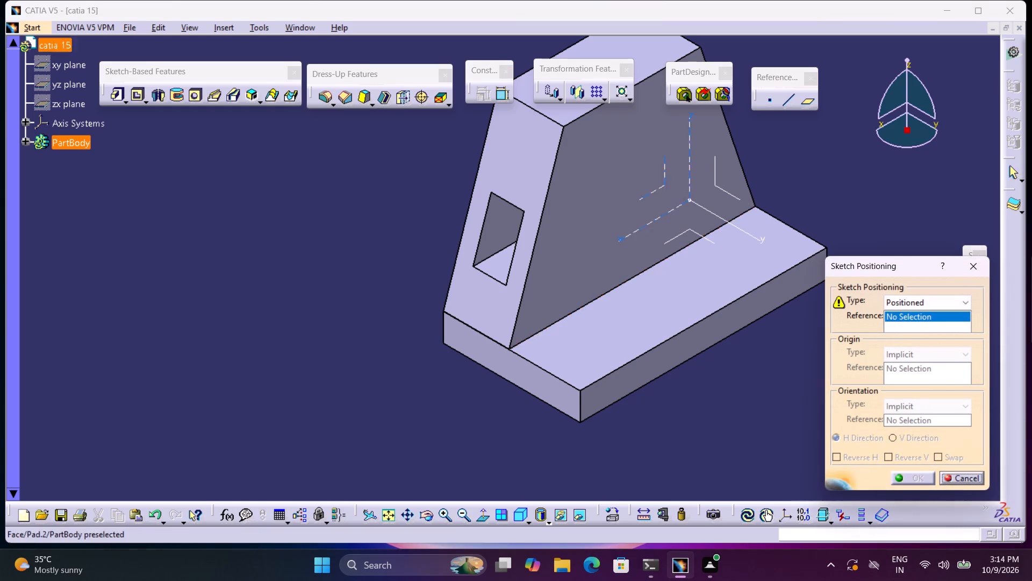
{"action": "left_click", "coordinate": [623, 181]}
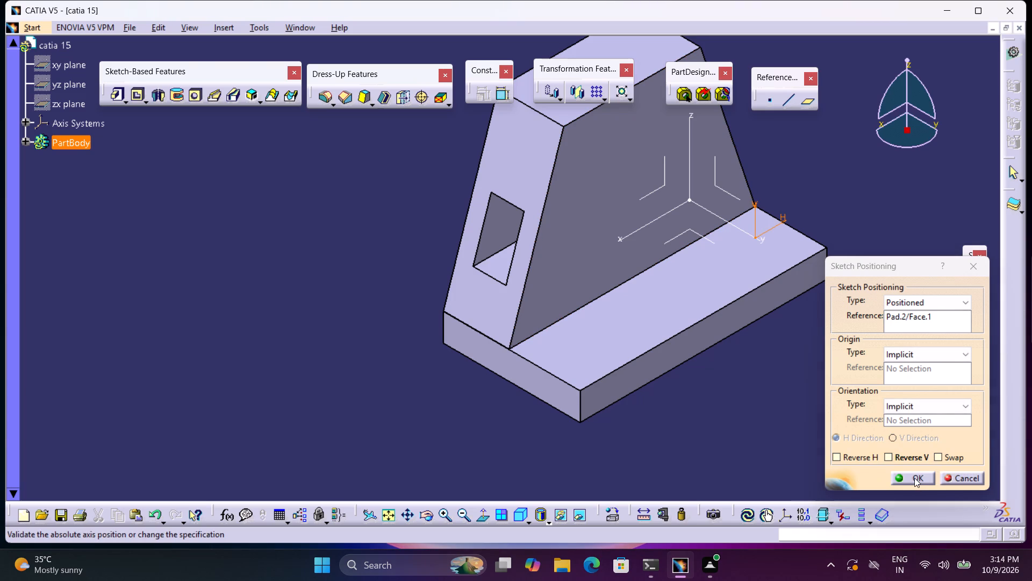
{"action": "left_click", "coordinate": [914, 477]}
Sketch a circle about 36 mm in diameter near the middle of the trapezoidal face's upper half.
{"action": "middle_click_drag", "start_coordinate": [852, 222], "coordinate": [845, 254]}
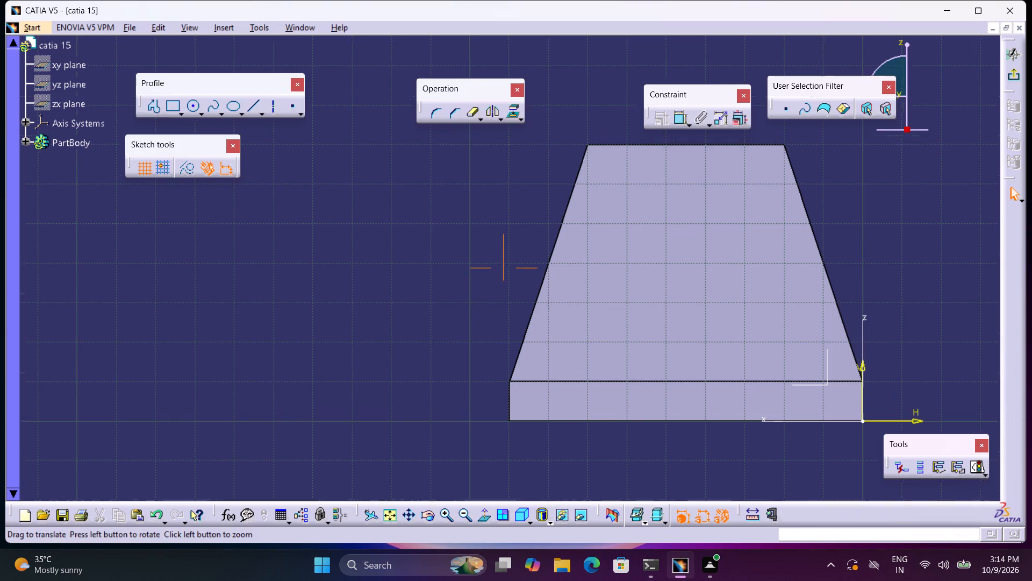
{"action": "middle_click_drag", "start_coordinate": [845, 254], "coordinate": [749, 310]}
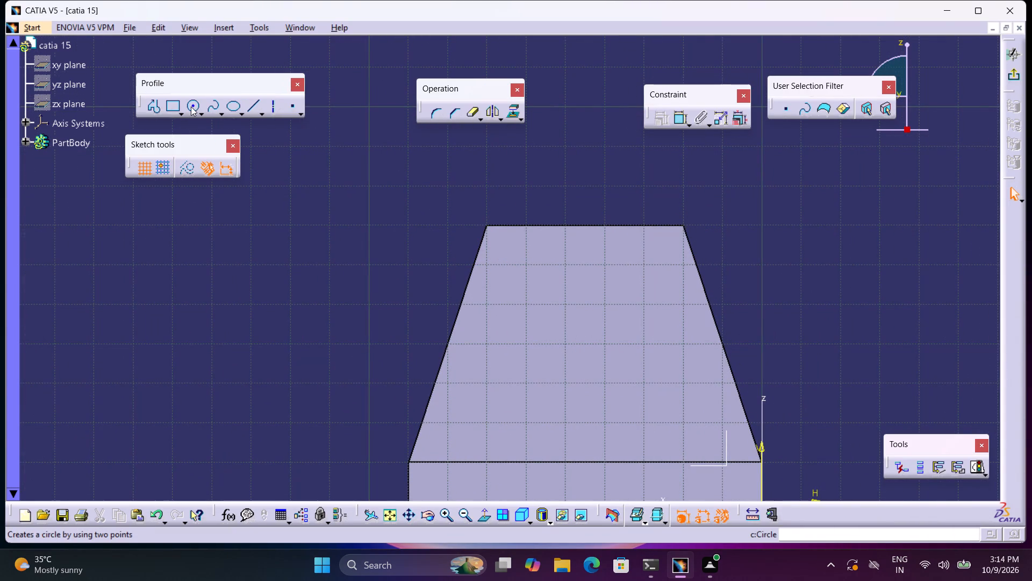
{"action": "left_click", "coordinate": [190, 107]}
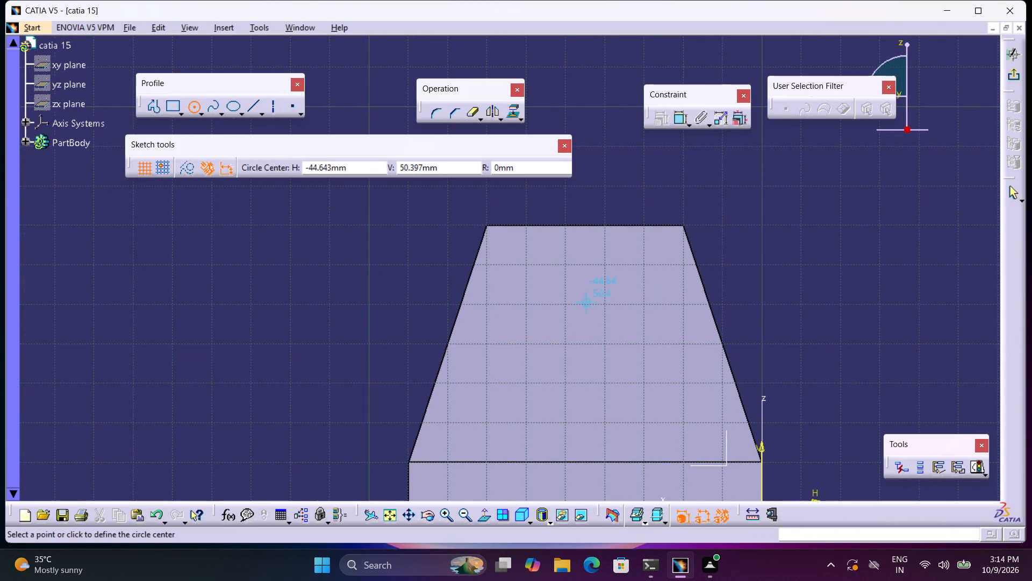
{"action": "left_click", "coordinate": [591, 302]}
{"action": "left_click", "coordinate": [628, 365]}
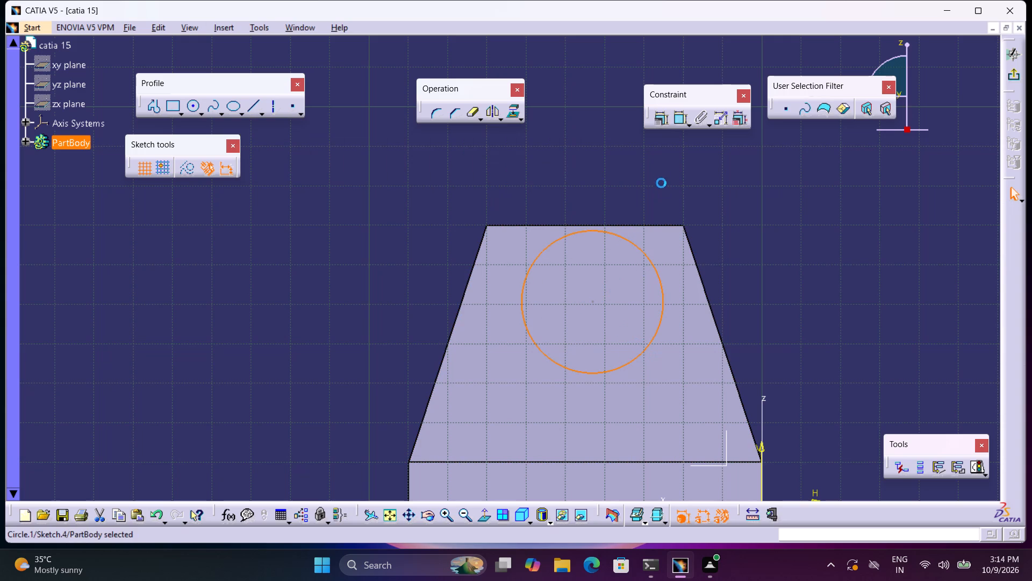
Dimension the circle and set its diameter to 40 mm.
{"action": "left_click", "coordinate": [677, 119]}
{"action": "left_click", "coordinate": [755, 239]}
{"action": "double_click", "coordinate": [756, 240]}
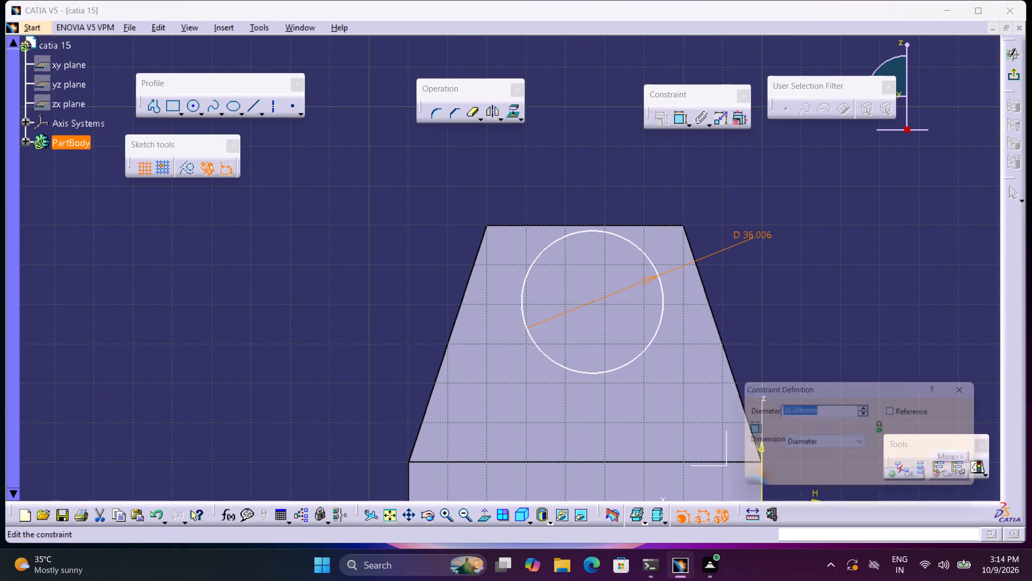
{"action": "type", "text": "40"}
{"action": "key", "text": "Return"}
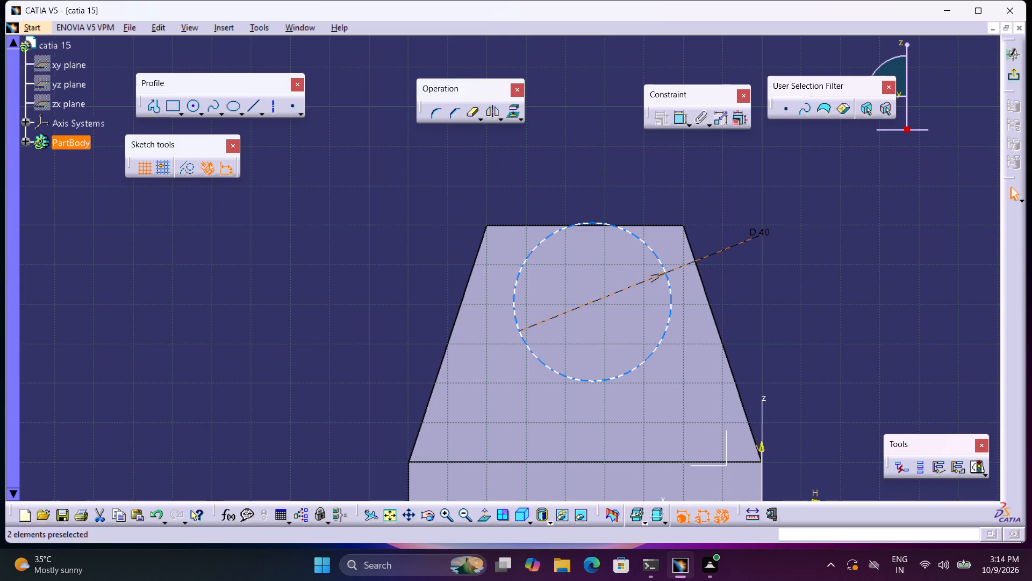
Constrain the circle's centre at a height of 45 mm above the base plate's bottom edge.
{"action": "left_click", "coordinate": [678, 116]}
{"action": "middle_click_drag", "start_coordinate": [984, 429], "coordinate": [933, 380]}
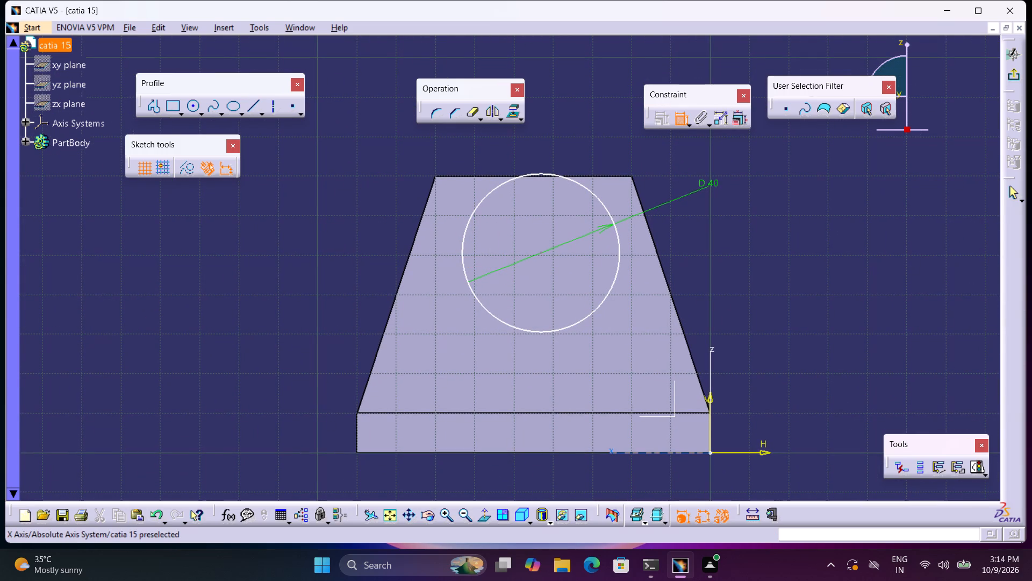
{"action": "left_click", "coordinate": [653, 451]}
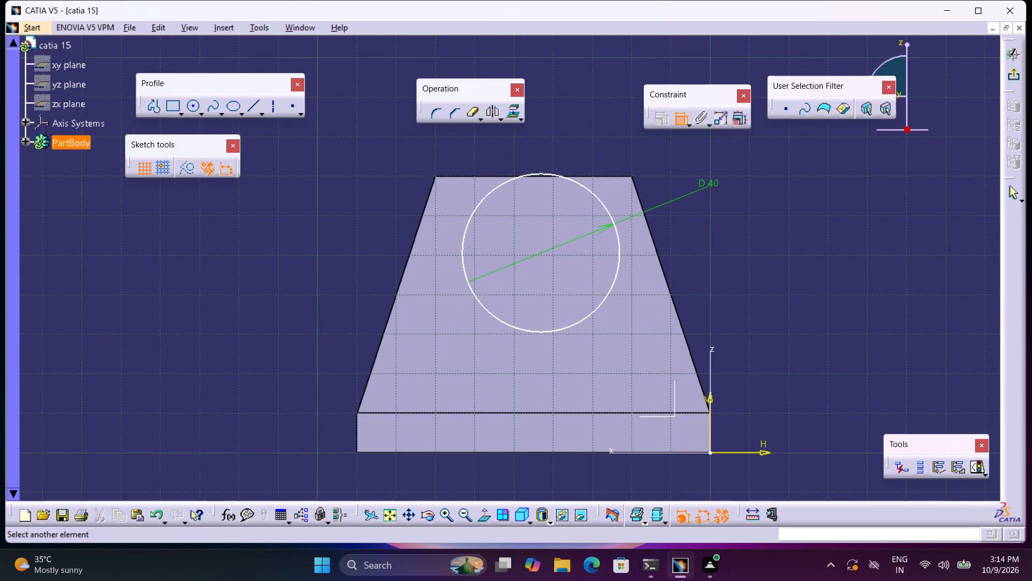
{"action": "left_click", "coordinate": [541, 252]}
{"action": "left_click", "coordinate": [799, 328]}
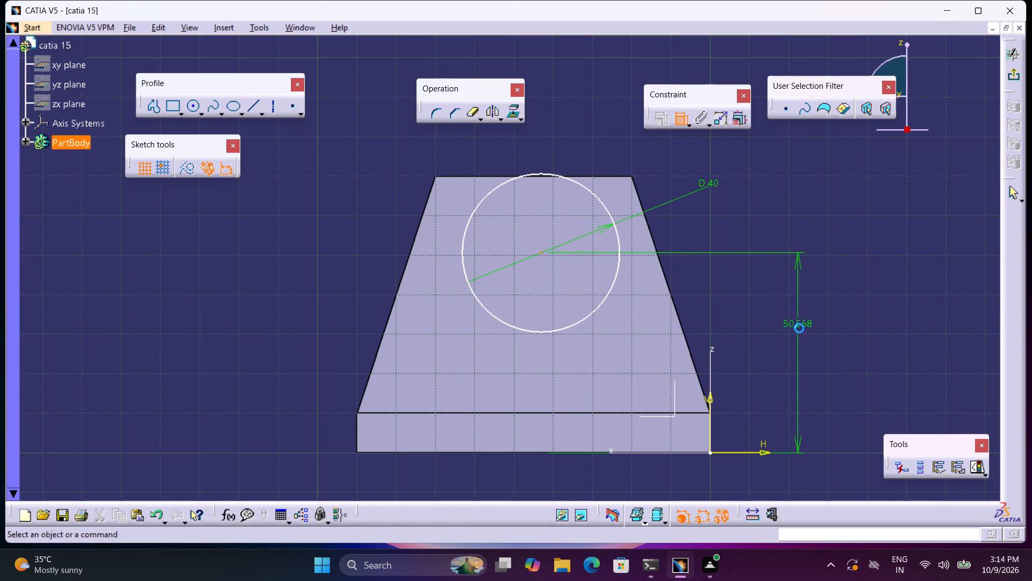
{"action": "double_click", "coordinate": [804, 325]}
{"action": "type", "text": "45"}
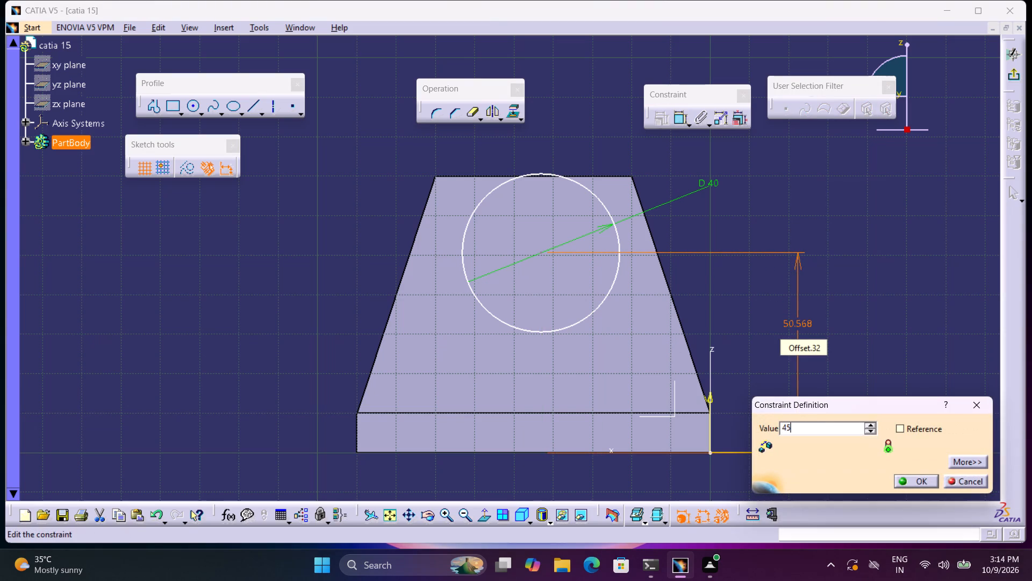
{"action": "key", "text": "Return"}
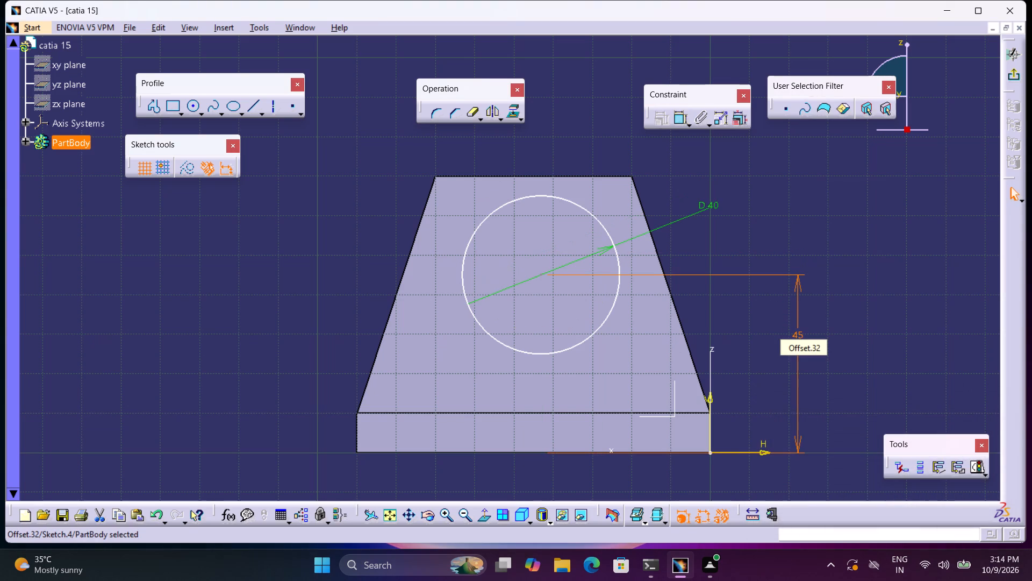
Constrain the circle's centre at a horizontal distance of 90/2 (45 mm) from the vertical sketch axis and exit the sketch.
{"action": "left_click", "coordinate": [682, 124]}
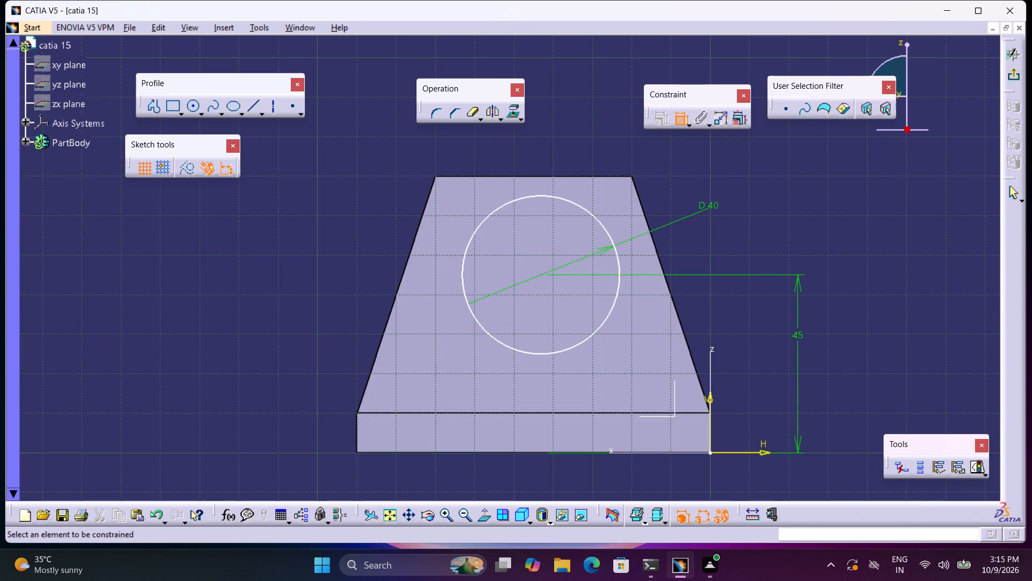
{"action": "left_click", "coordinate": [542, 274]}
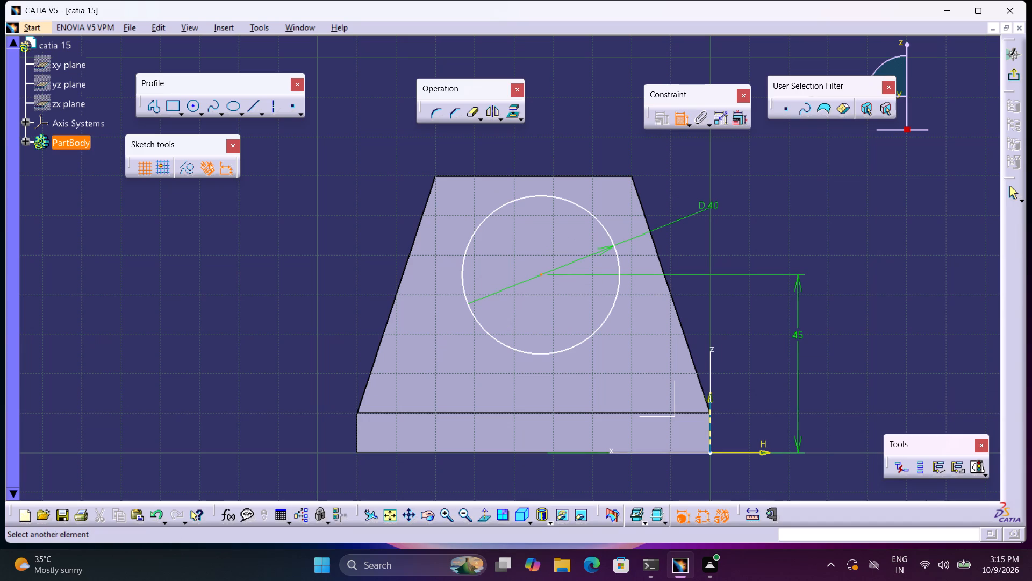
{"action": "left_click", "coordinate": [709, 424]}
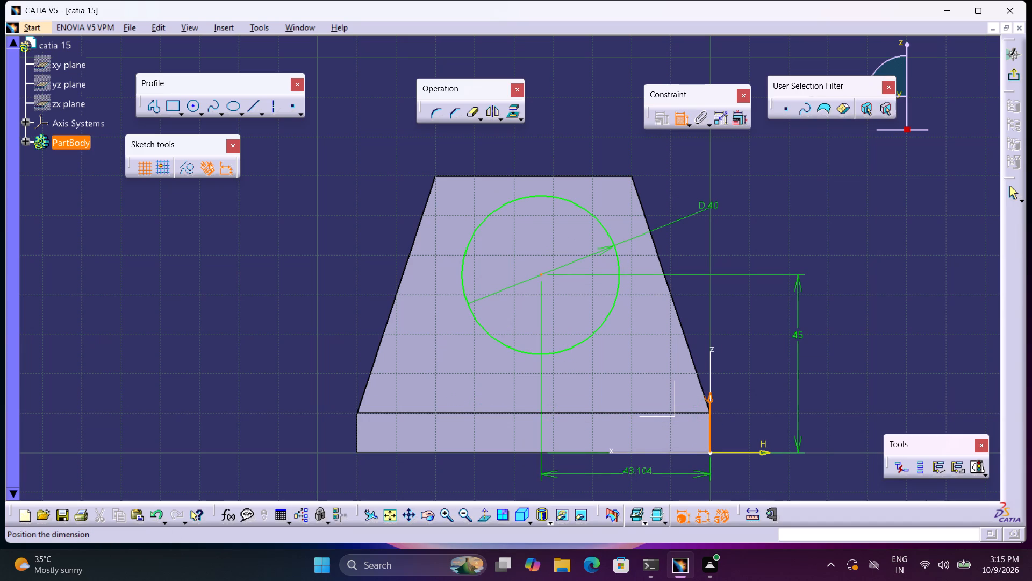
{"action": "left_click", "coordinate": [640, 477]}
{"action": "double_click", "coordinate": [642, 472]}
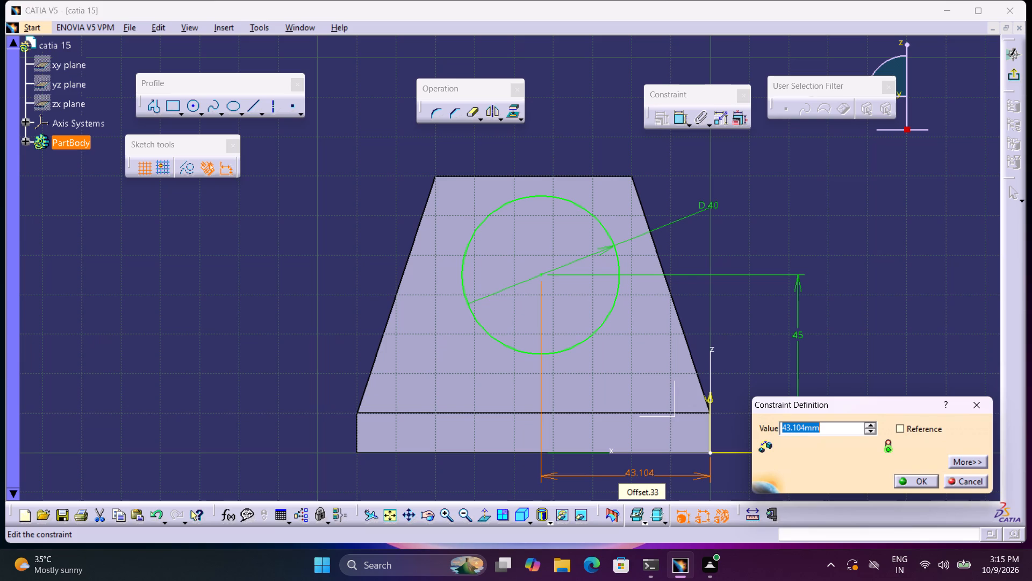
{"action": "type", "text": "90"}
{"action": "type", "text": "/2"}
{"action": "key", "text": "Return"}
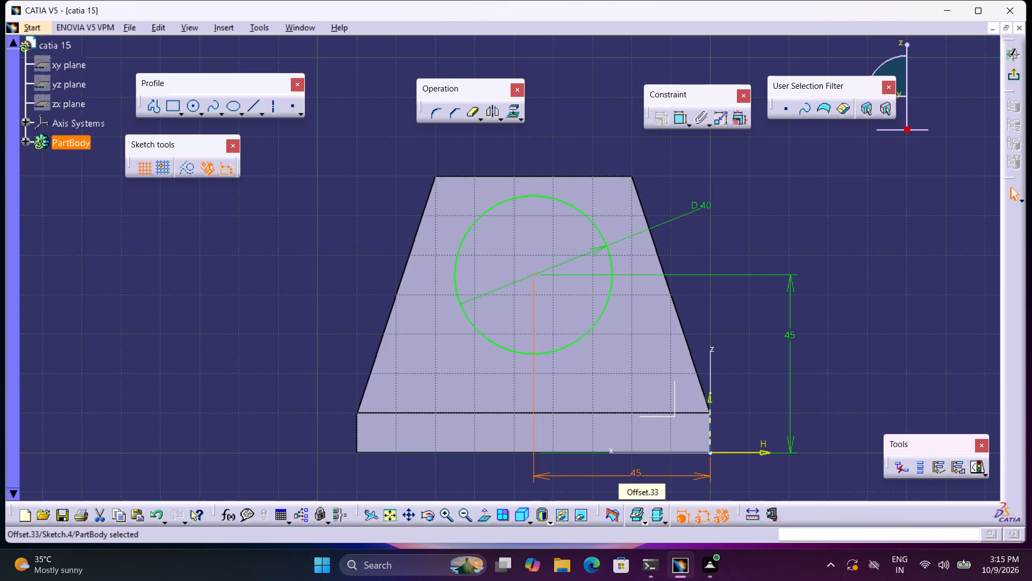
{"action": "left_click", "coordinate": [1014, 74]}
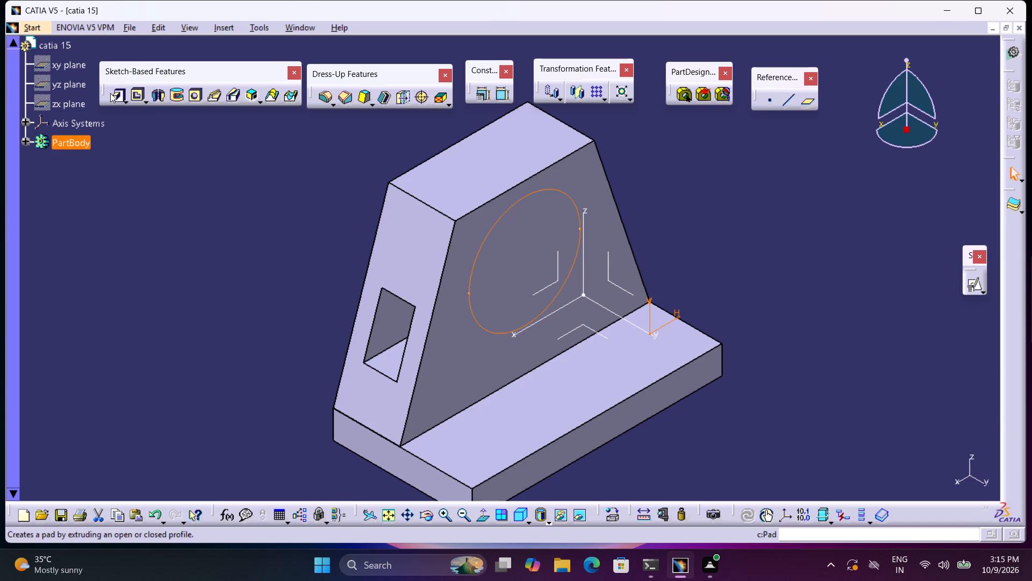
Pad the 40 mm circle 26 mm outward from the trapezoidal face.
{"action": "left_click", "coordinate": [113, 93]}
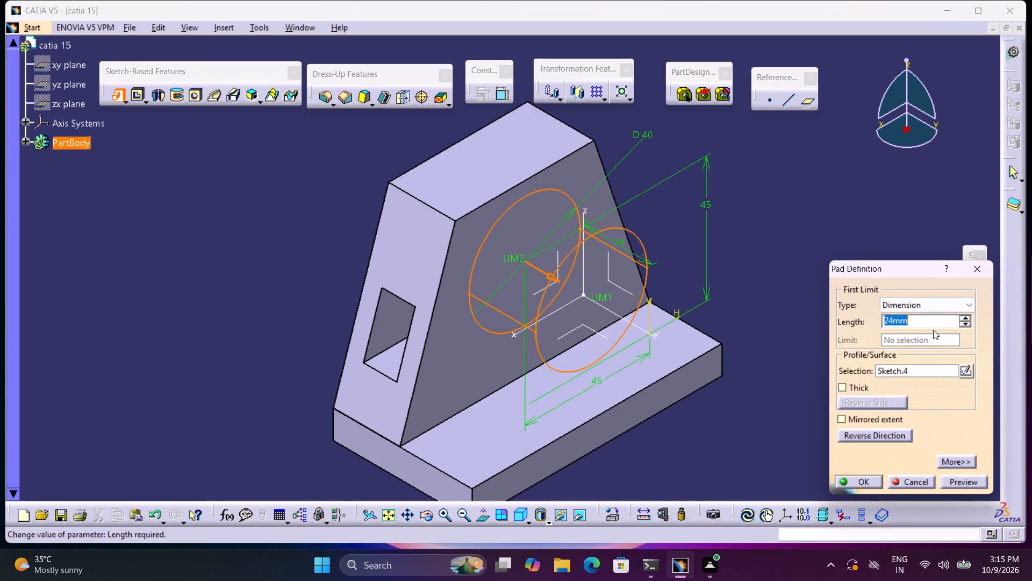
{"action": "type", "text": "26"}
{"action": "key", "text": "Return"}
{"action": "left_click", "coordinate": [899, 274]}
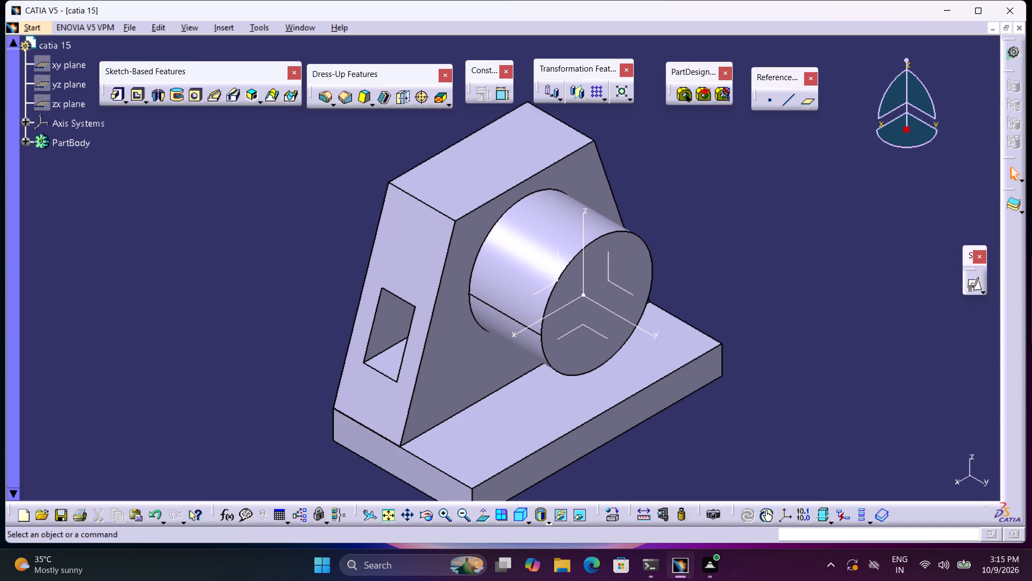
Create a positioned sketch on the circular end face of the cylinder.
{"action": "left_click", "coordinate": [640, 279]}
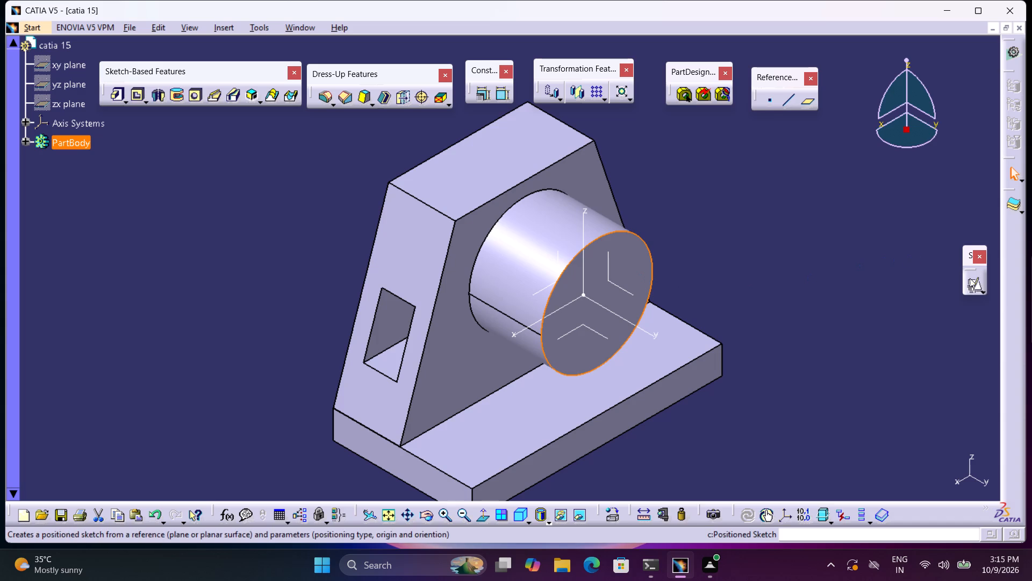
{"action": "left_click", "coordinate": [974, 282]}
{"action": "left_click", "coordinate": [923, 477]}
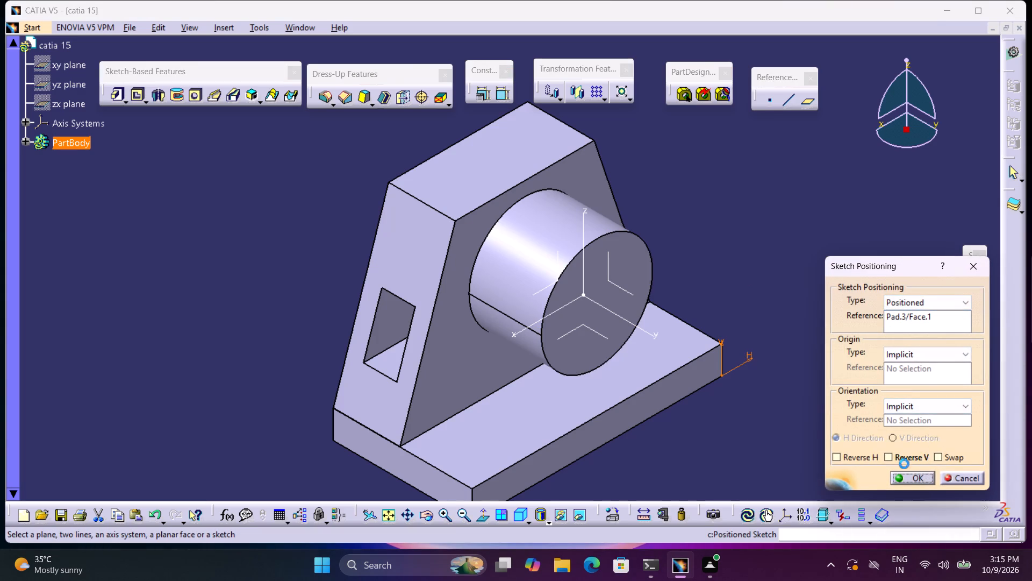
Sketch a rectangle about 15 mm wide crossing the circle's lower edge, and shift it sideways to roughly centre it under the circle.
{"action": "middle_click_drag", "start_coordinate": [713, 363], "coordinate": [663, 261]}
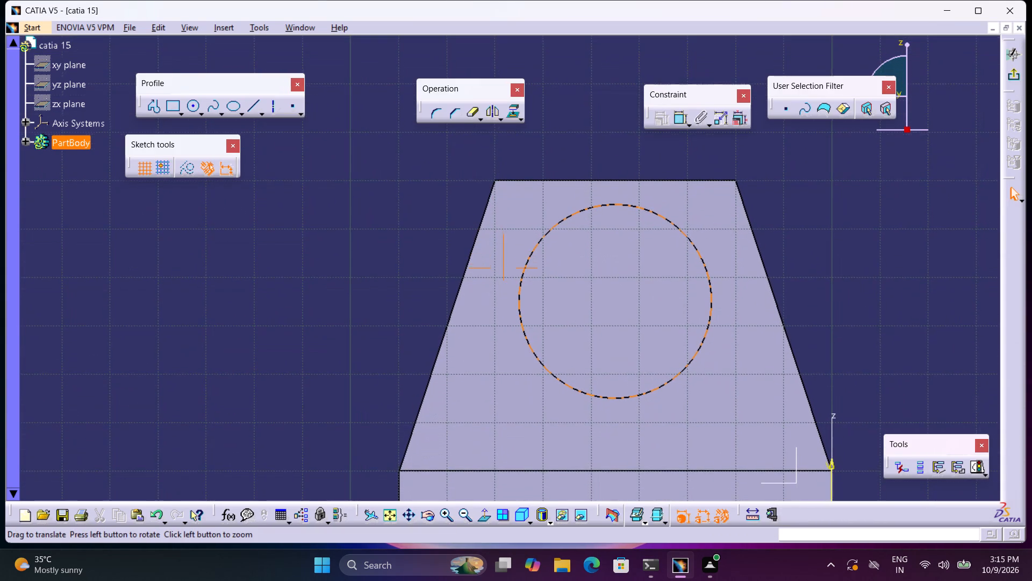
{"action": "middle_click_drag", "start_coordinate": [663, 261], "coordinate": [660, 232]}
{"action": "right_click", "coordinate": [663, 261]}
{"action": "middle_click_drag", "start_coordinate": [789, 318], "coordinate": [677, 274]}
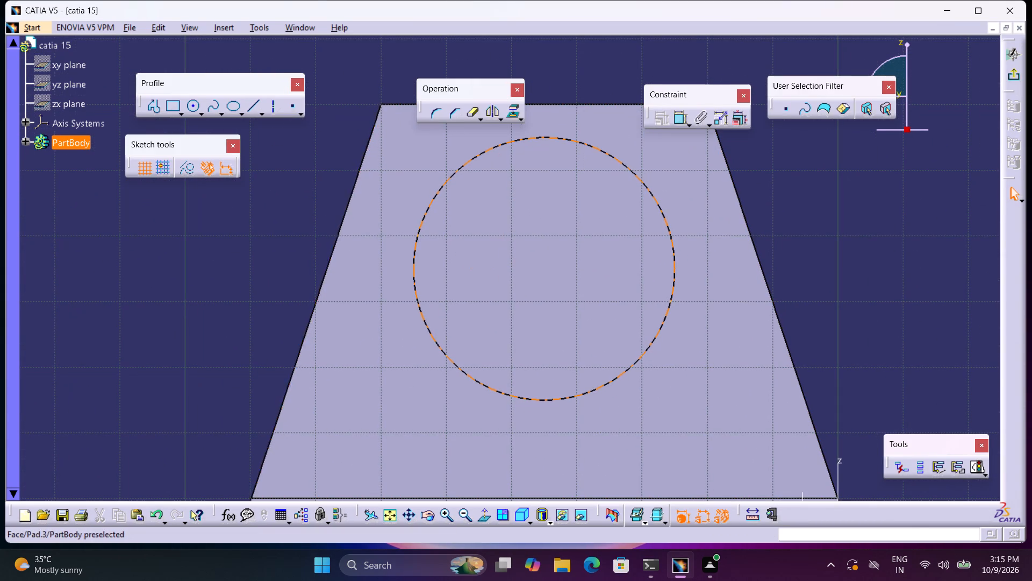
{"action": "left_click", "coordinate": [175, 102]}
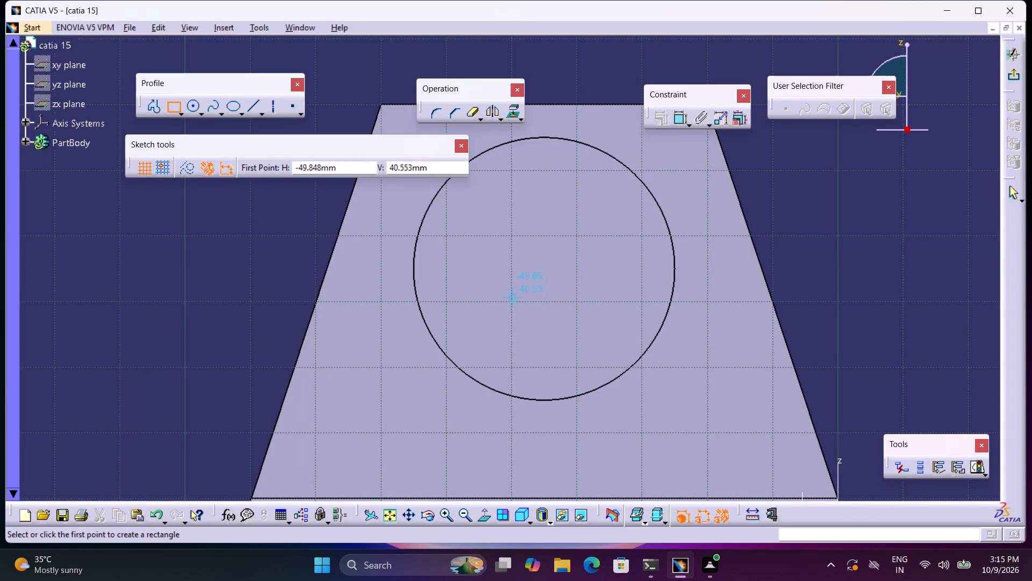
{"action": "left_click", "coordinate": [511, 328]}
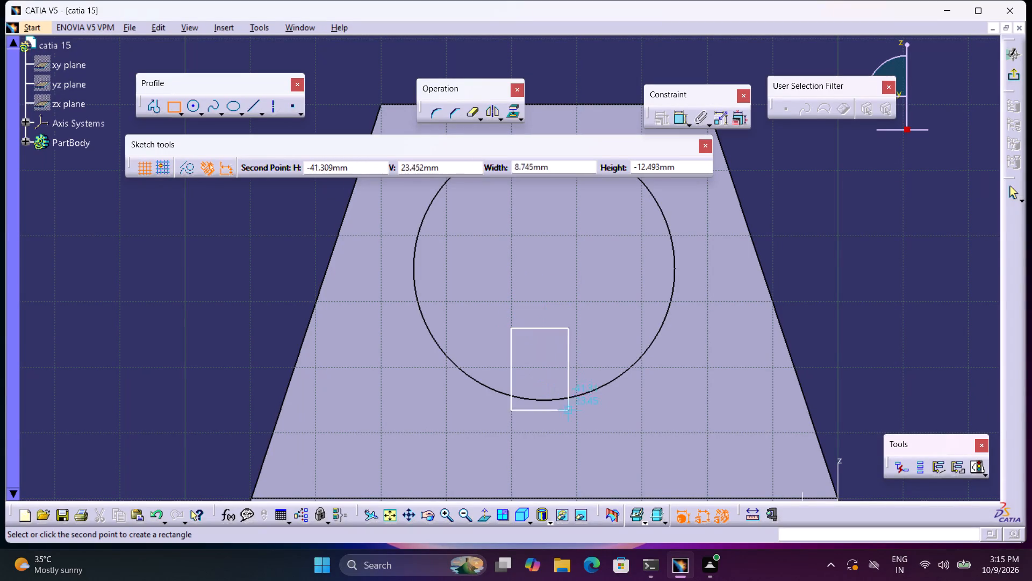
{"action": "left_click", "coordinate": [607, 413]}
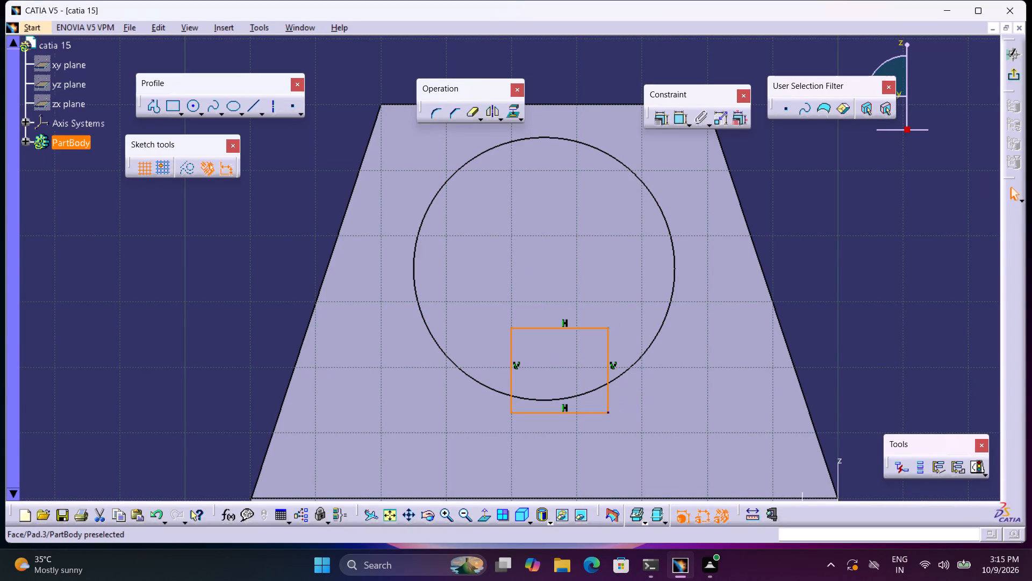
{"action": "left_click_drag", "start_coordinate": [512, 342], "coordinate": [492, 343]}
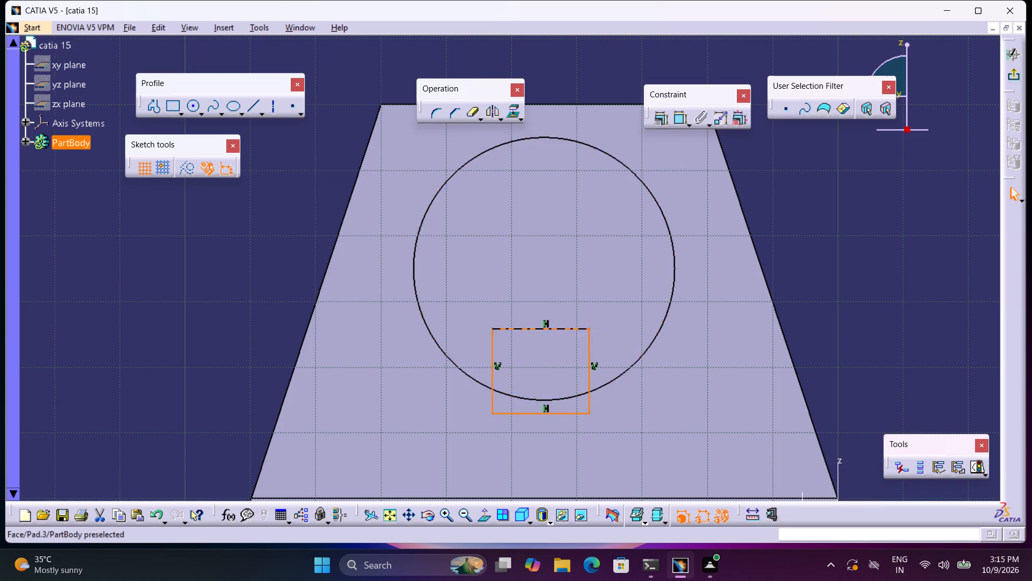
Dimension the rectangle's width and set it to 20 mm.
{"action": "left_click", "coordinate": [680, 114]}
{"action": "left_click", "coordinate": [563, 328]}
{"action": "left_click", "coordinate": [557, 284]}
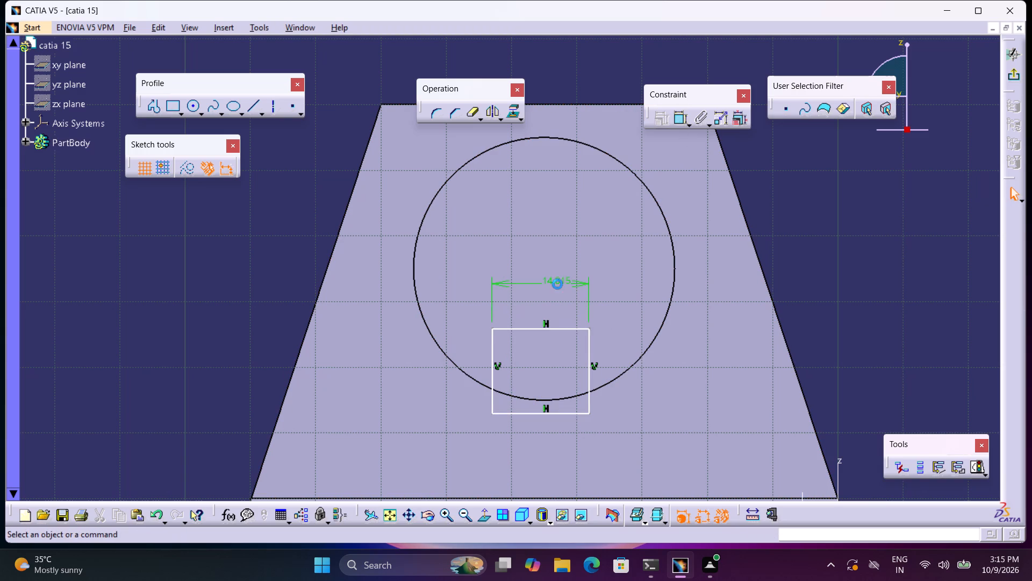
{"action": "double_click", "coordinate": [557, 284]}
{"action": "key", "text": "2"}
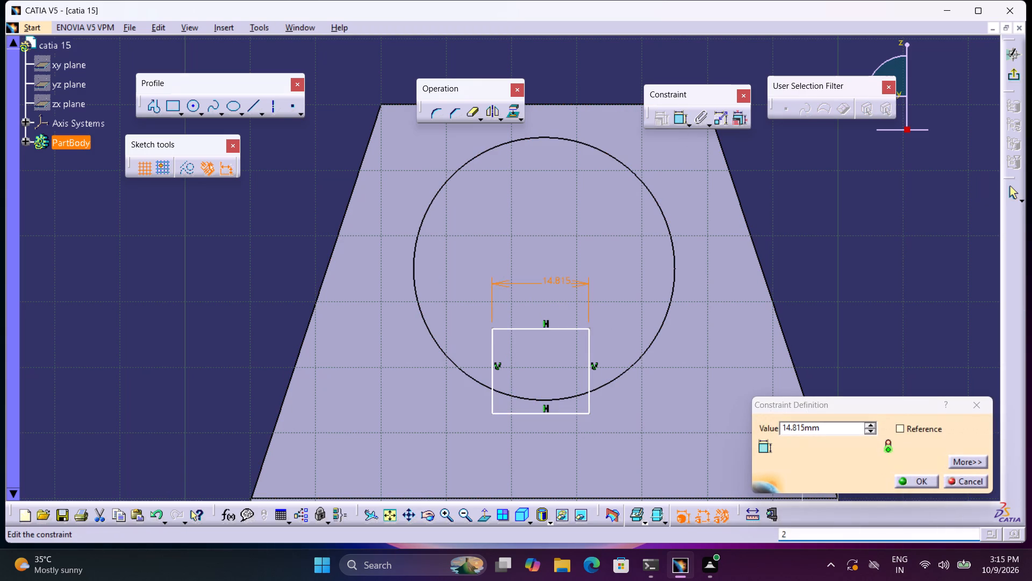
{"action": "left_click_drag", "start_coordinate": [833, 429], "coordinate": [669, 433]}
{"action": "key", "text": "2"}
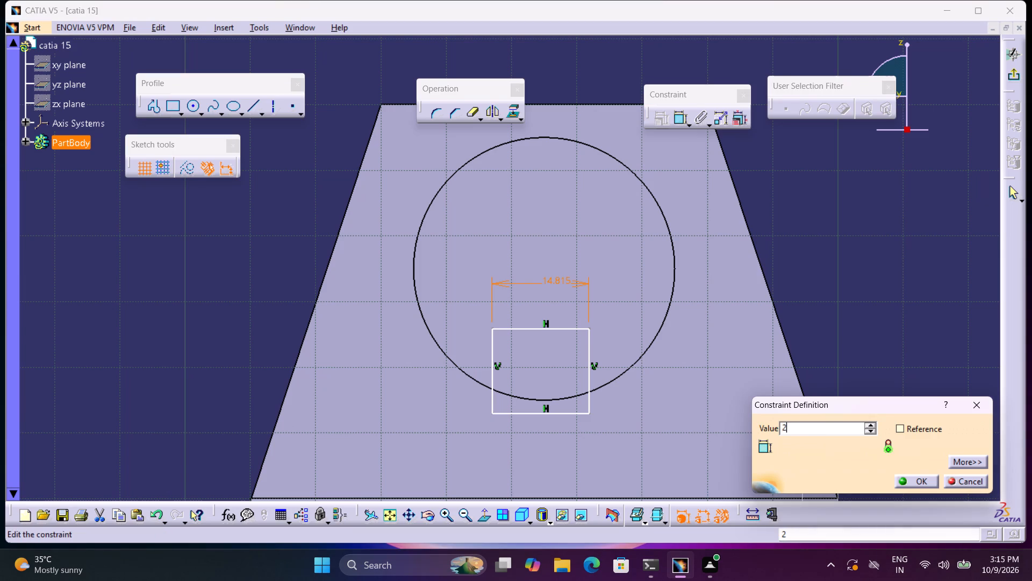
{"action": "key", "text": "0"}
{"action": "key", "text": "Return"}
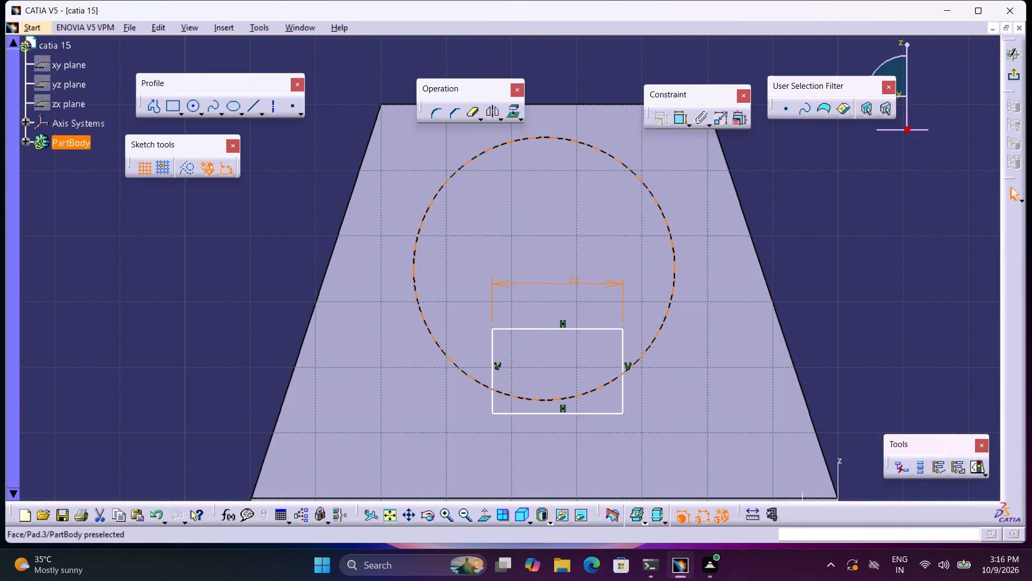
Constrain the rectangle's top edge 45 mm above the base plate's bottom edge and exit the sketch.
{"action": "middle_click_drag", "start_coordinate": [593, 379], "coordinate": [569, 343]}
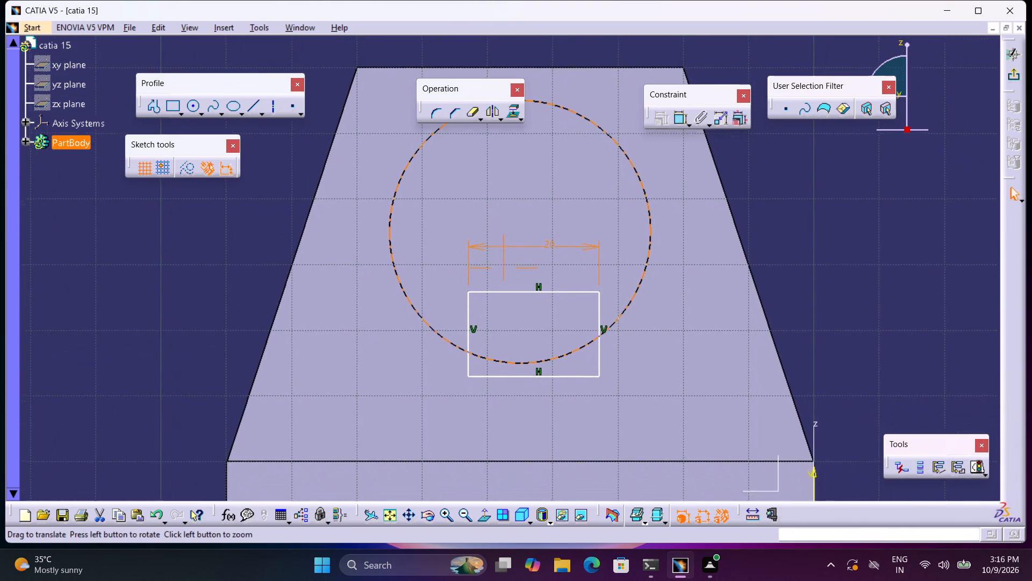
{"action": "middle_click_drag", "start_coordinate": [569, 343], "coordinate": [567, 337]}
{"action": "middle_click", "coordinate": [567, 337]}
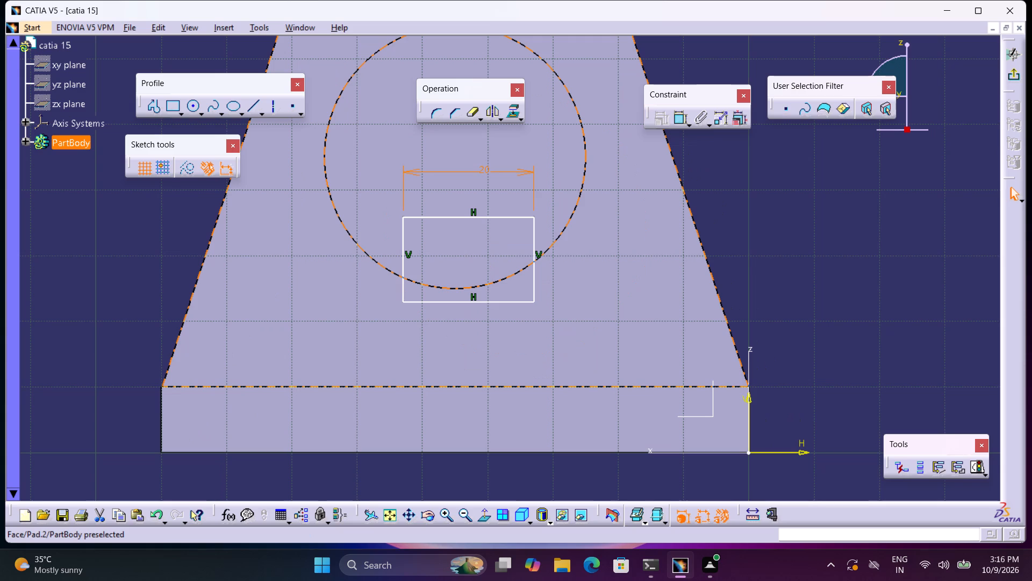
{"action": "left_click", "coordinate": [683, 120]}
{"action": "left_click", "coordinate": [521, 219]}
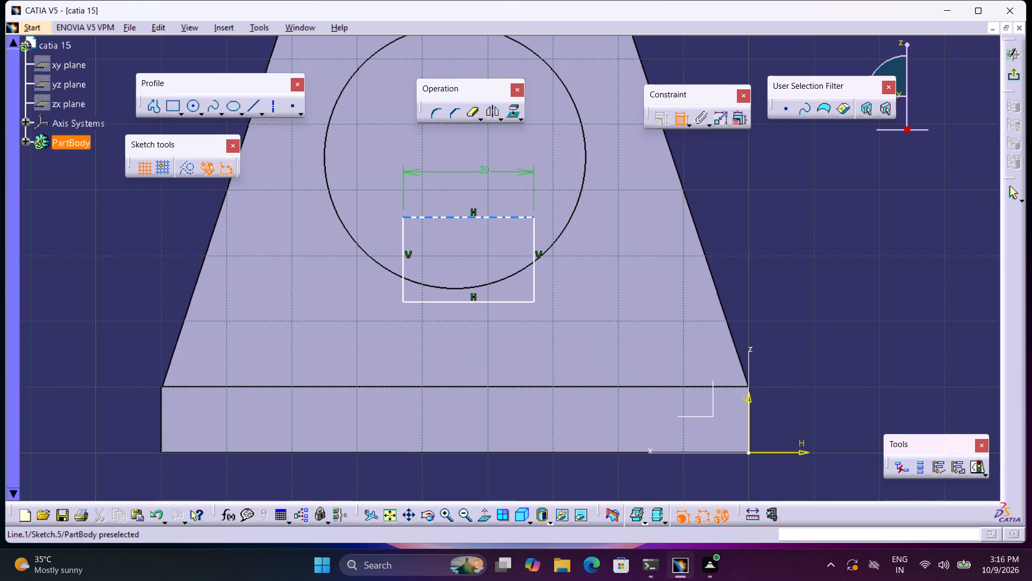
{"action": "left_click", "coordinate": [575, 453]}
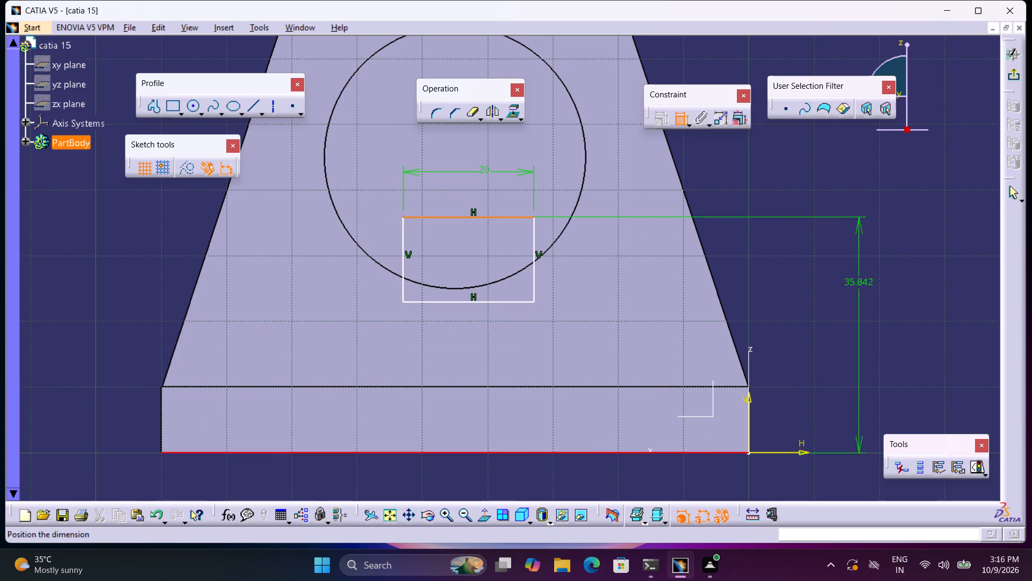
{"action": "left_click", "coordinate": [871, 333]}
{"action": "double_click", "coordinate": [870, 328]}
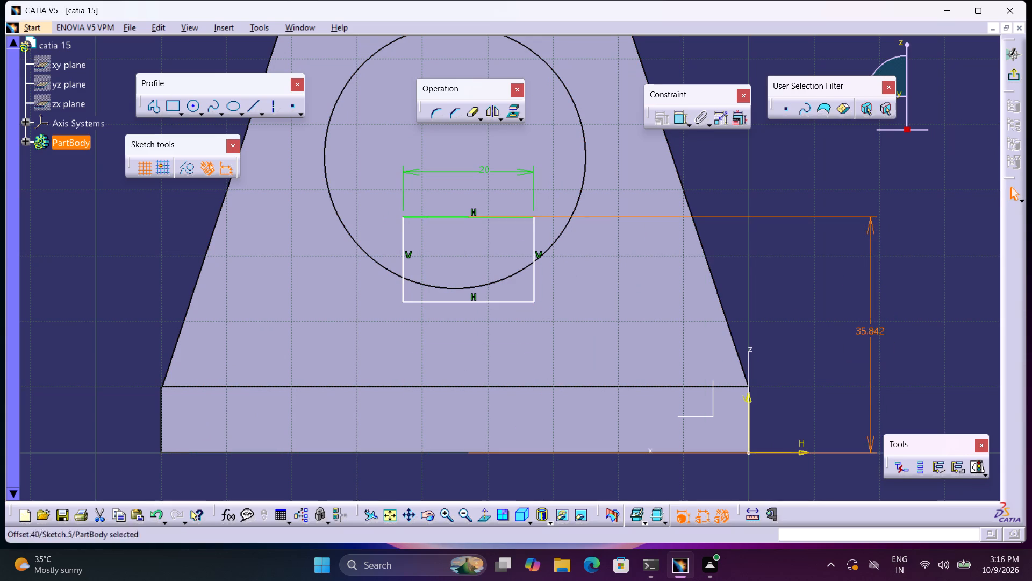
{"action": "key", "text": "2"}
{"action": "key", "text": "BackSpace"}
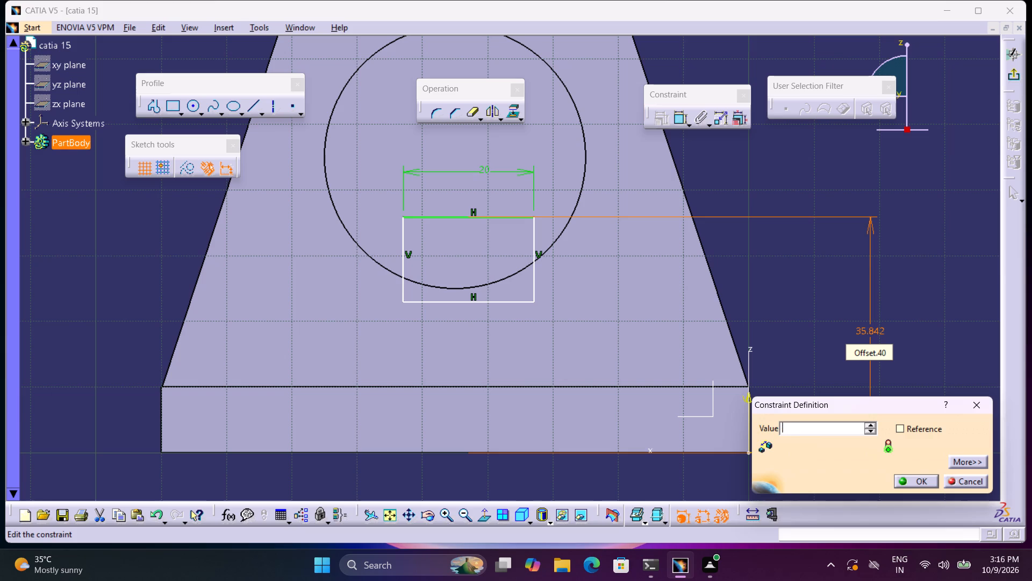
{"action": "type", "text": "45"}
{"action": "key", "text": "Return"}
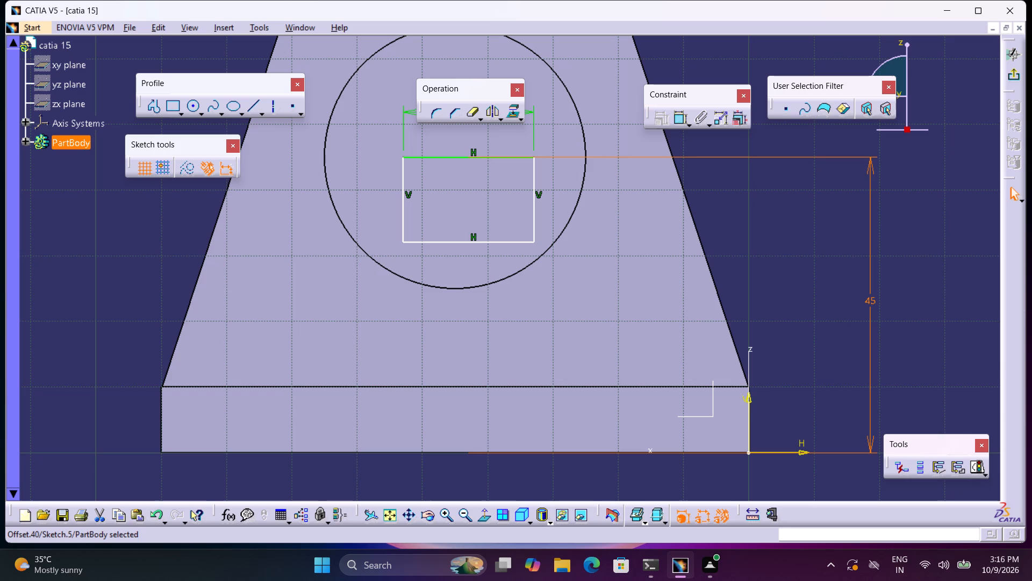
{"action": "middle_click_drag", "start_coordinate": [847, 249], "coordinate": [879, 388]}
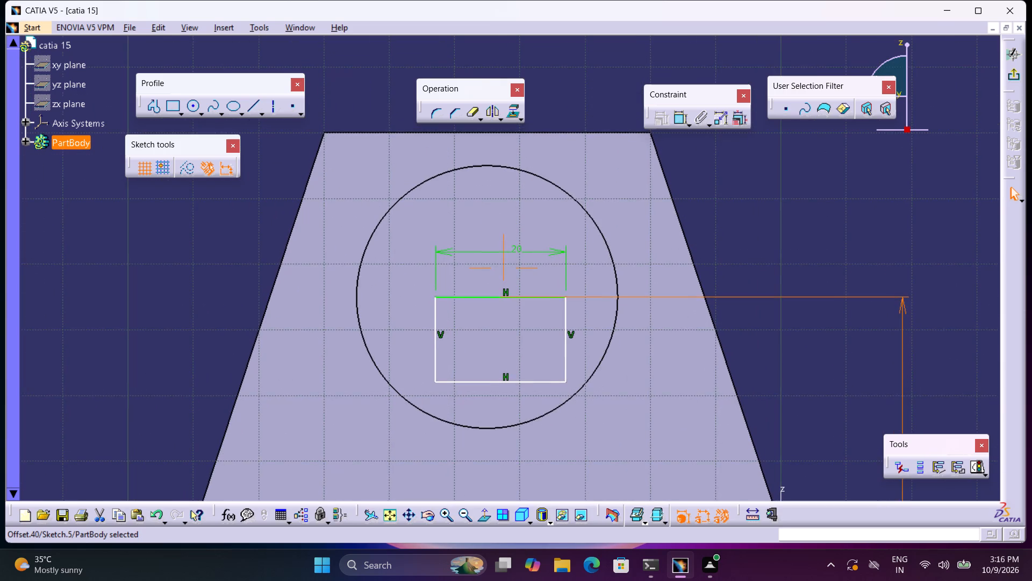
{"action": "middle_click_drag", "start_coordinate": [879, 388], "coordinate": [878, 391]}
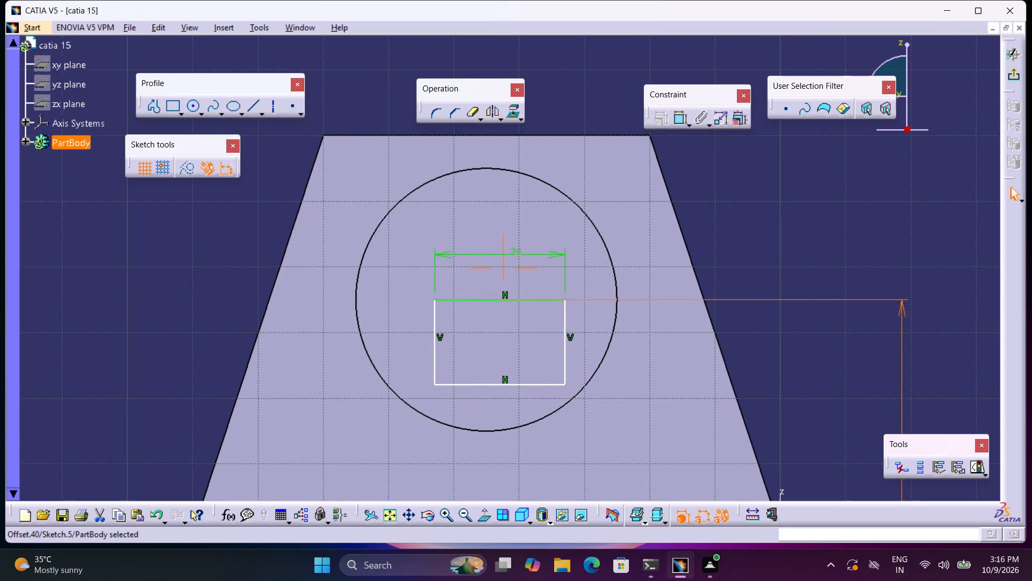
{"action": "middle_click_drag", "start_coordinate": [878, 391], "coordinate": [869, 386]}
{"action": "left_click", "coordinate": [1019, 76]}
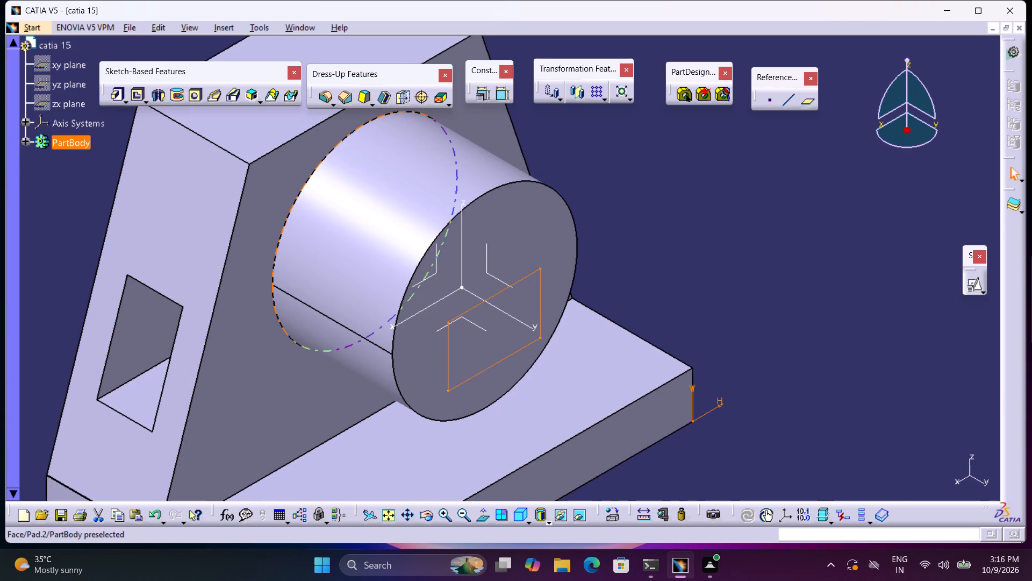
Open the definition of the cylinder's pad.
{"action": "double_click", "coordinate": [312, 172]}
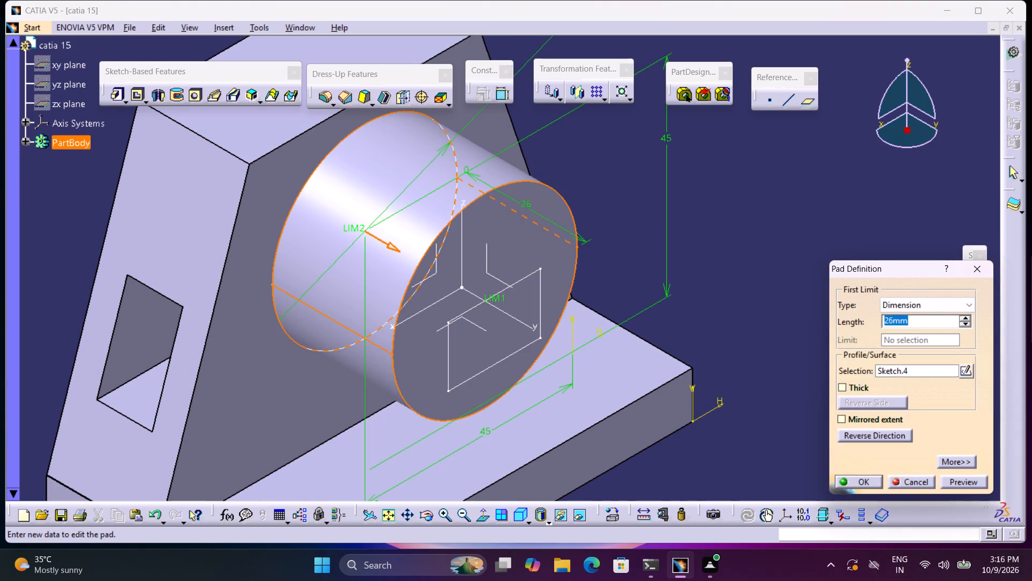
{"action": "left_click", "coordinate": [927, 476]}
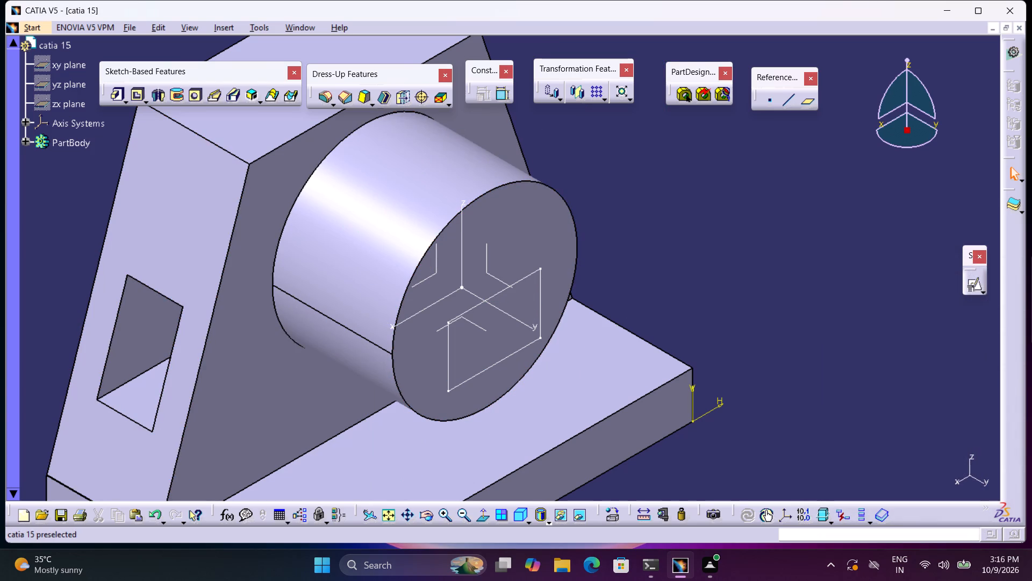
Expand the part body's feature tree and open the cylinder's circle sketch for editing.
{"action": "left_click", "coordinate": [29, 139]}
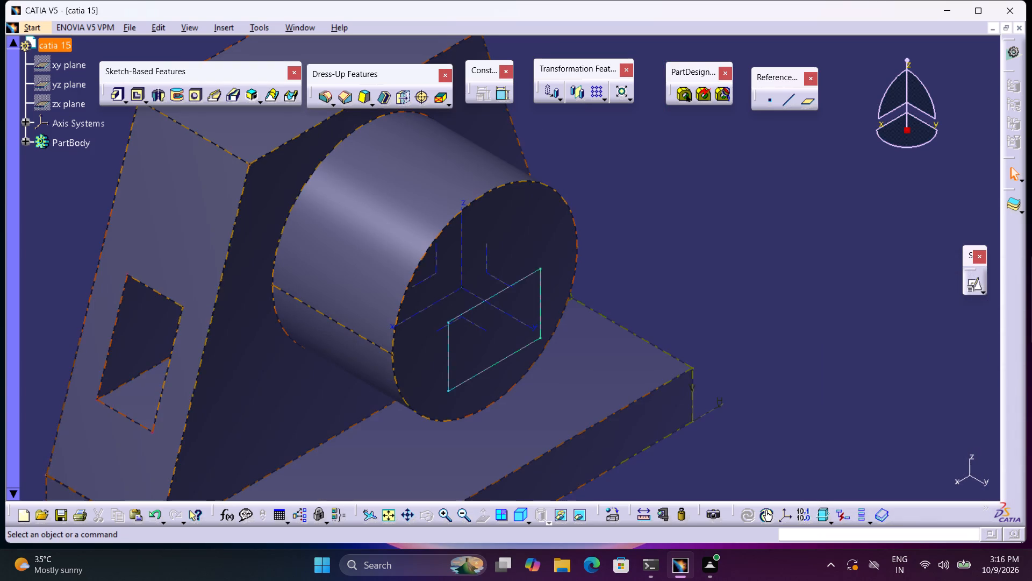
{"action": "left_click", "coordinate": [27, 111]}
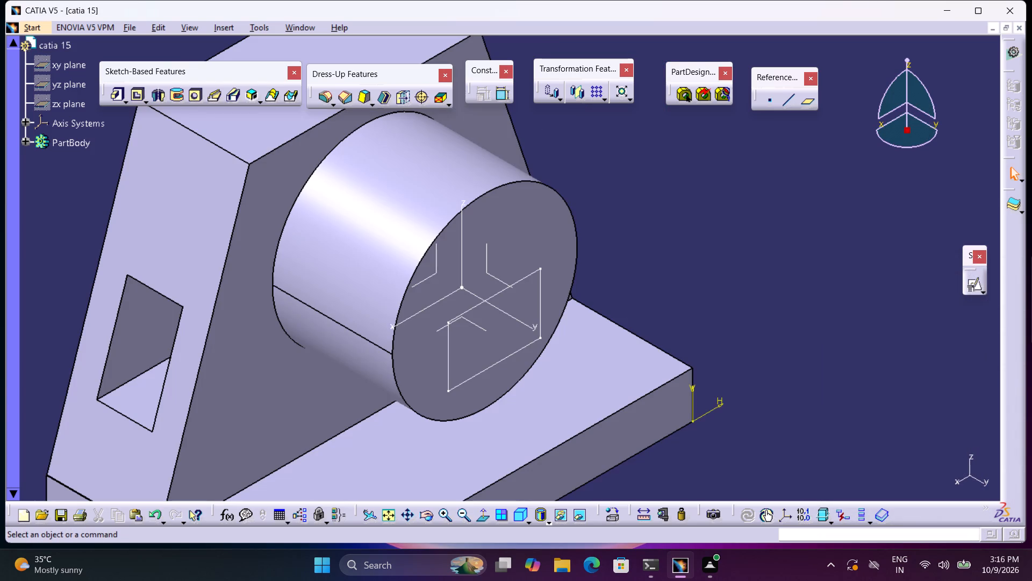
{"action": "left_click", "coordinate": [27, 139]}
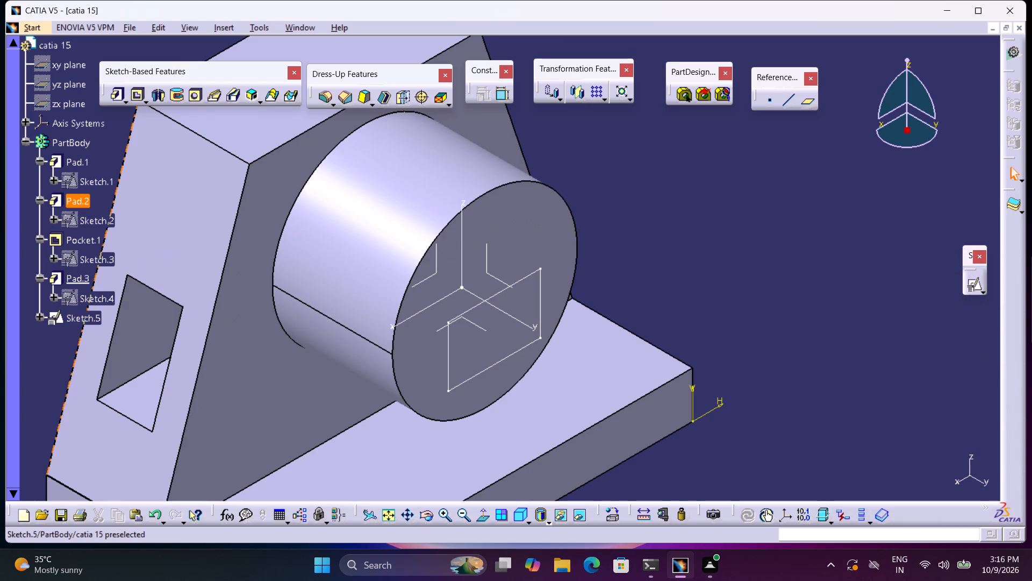
{"action": "double_click", "coordinate": [88, 301]}
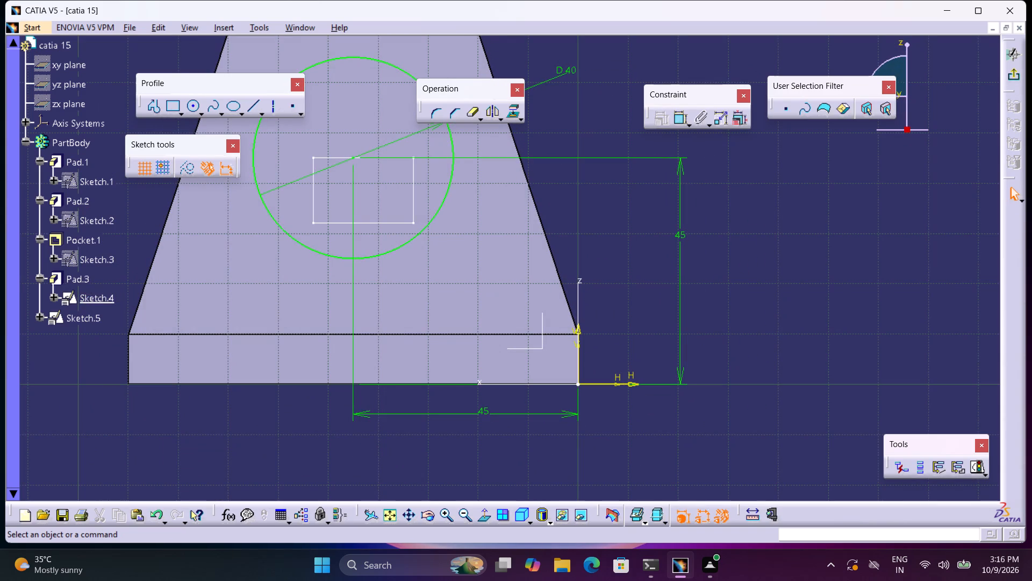
{"action": "middle_click_drag", "start_coordinate": [661, 219], "coordinate": [722, 270]}
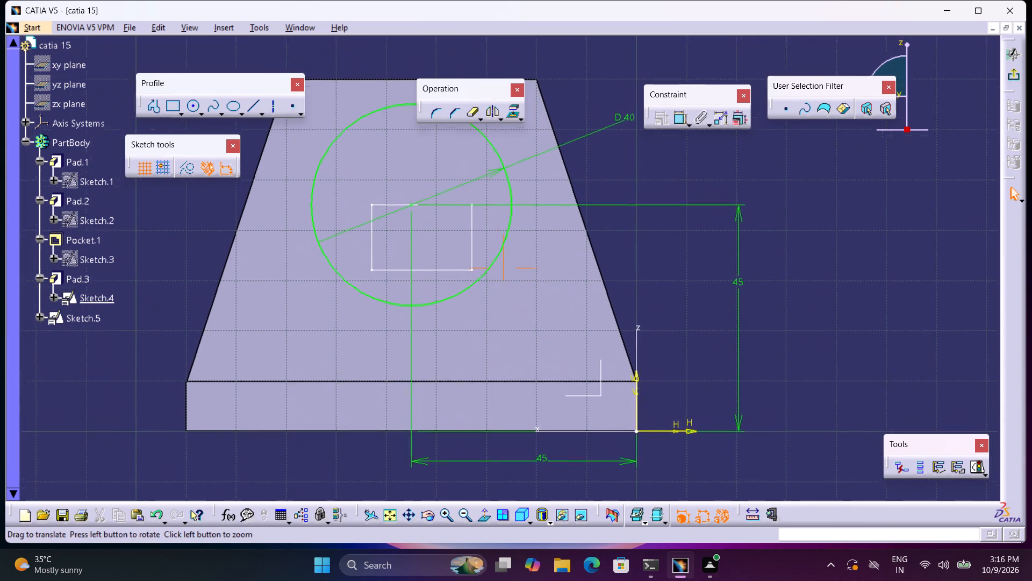
{"action": "middle_click_drag", "start_coordinate": [722, 270], "coordinate": [728, 279]}
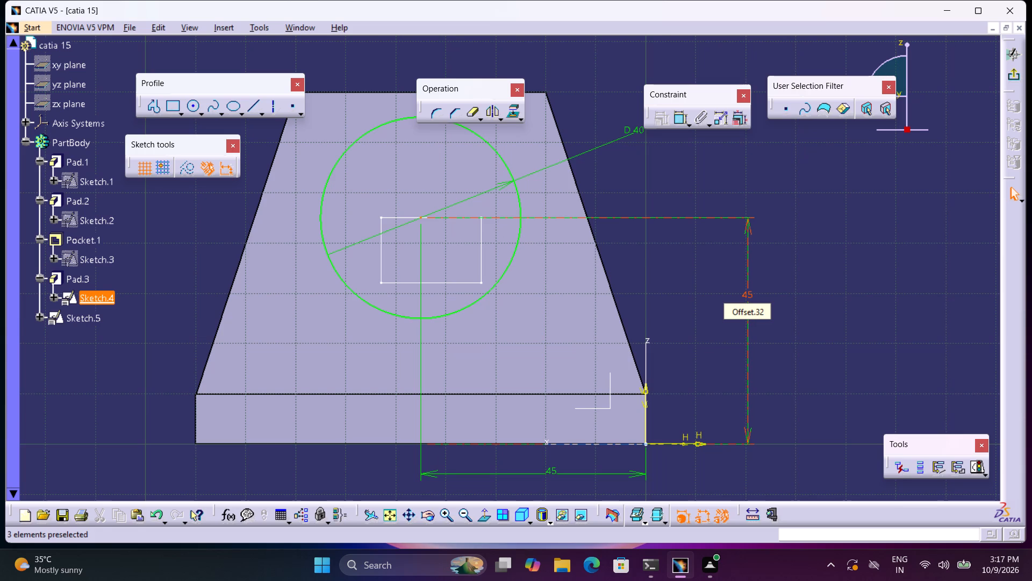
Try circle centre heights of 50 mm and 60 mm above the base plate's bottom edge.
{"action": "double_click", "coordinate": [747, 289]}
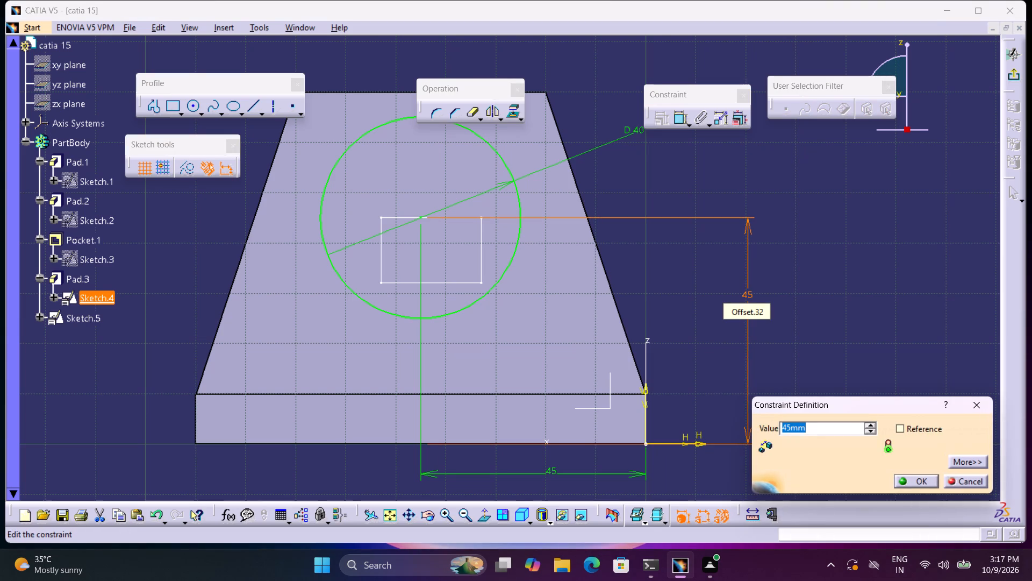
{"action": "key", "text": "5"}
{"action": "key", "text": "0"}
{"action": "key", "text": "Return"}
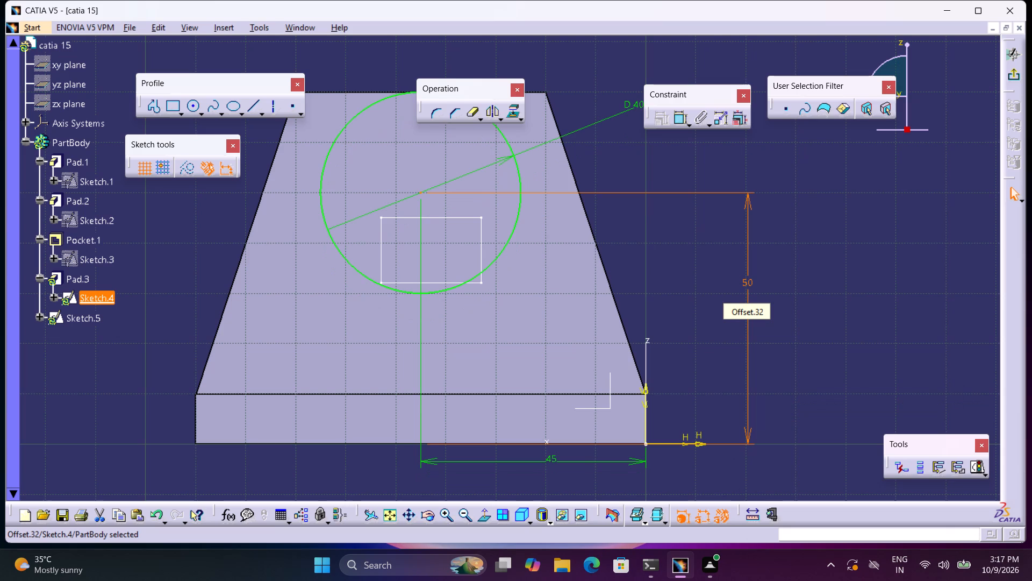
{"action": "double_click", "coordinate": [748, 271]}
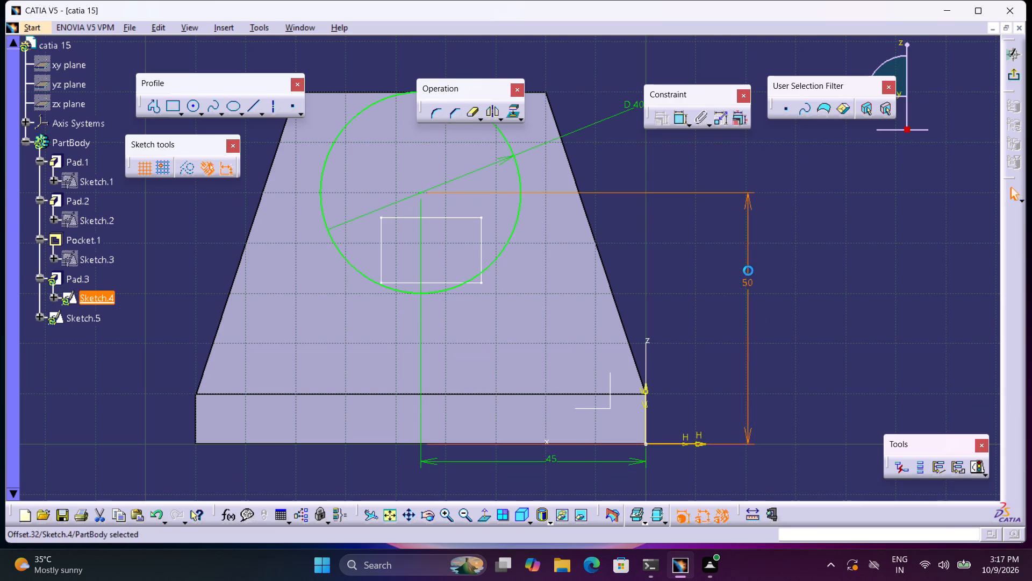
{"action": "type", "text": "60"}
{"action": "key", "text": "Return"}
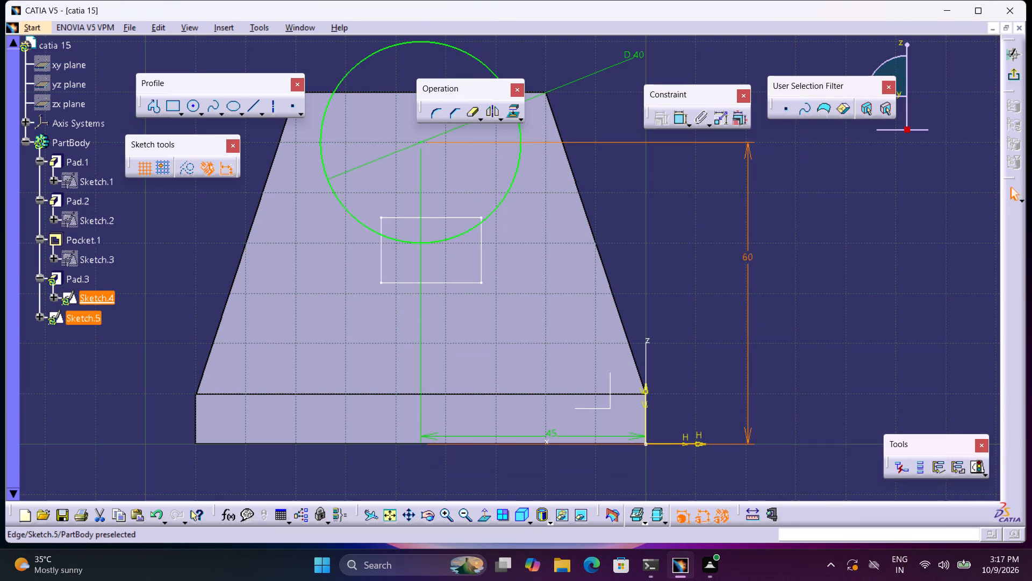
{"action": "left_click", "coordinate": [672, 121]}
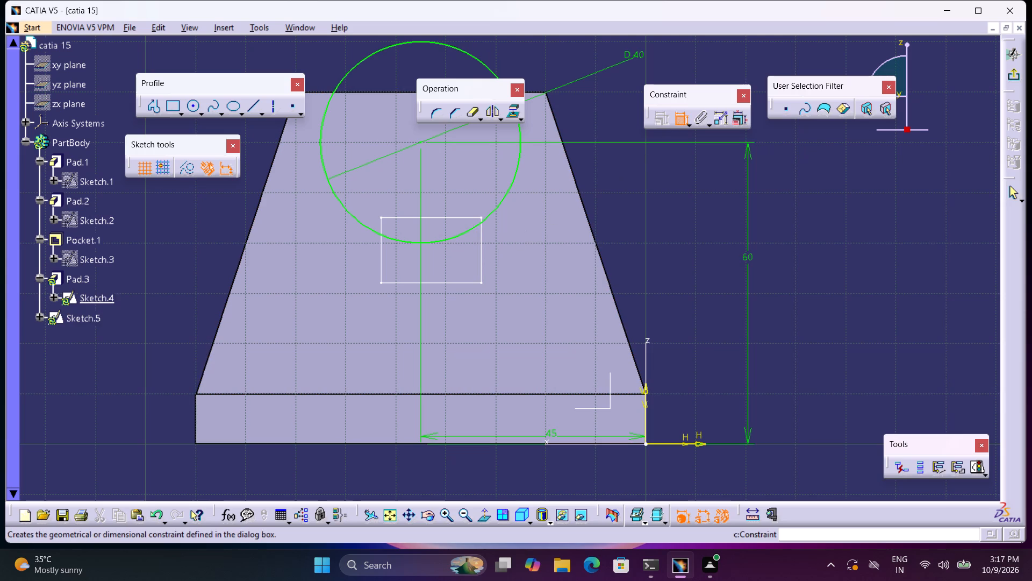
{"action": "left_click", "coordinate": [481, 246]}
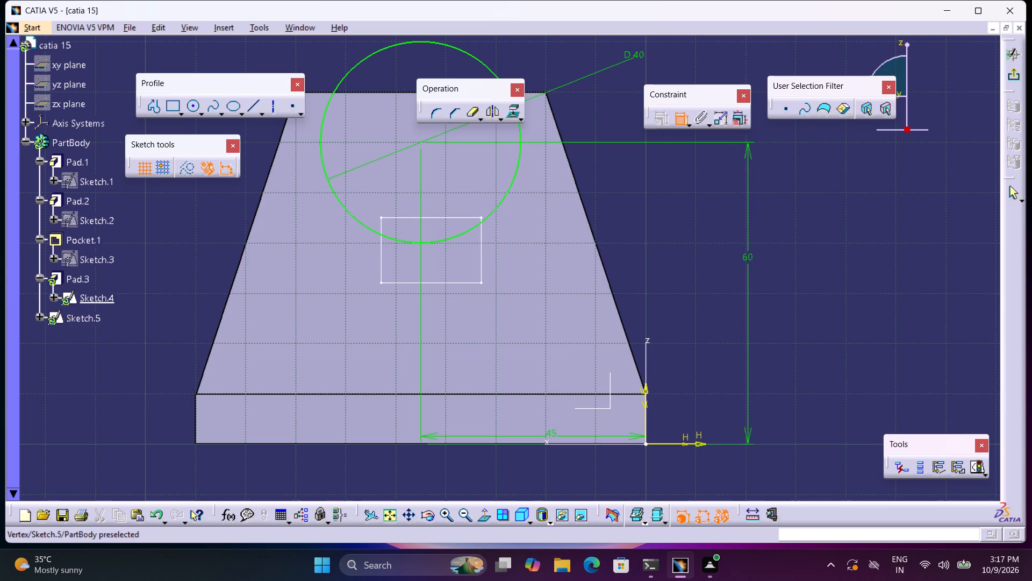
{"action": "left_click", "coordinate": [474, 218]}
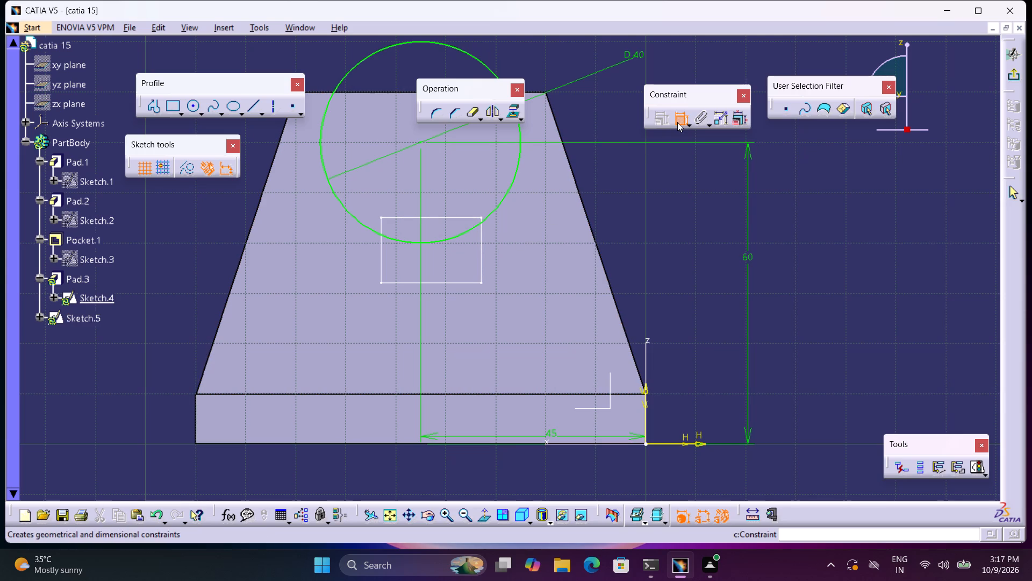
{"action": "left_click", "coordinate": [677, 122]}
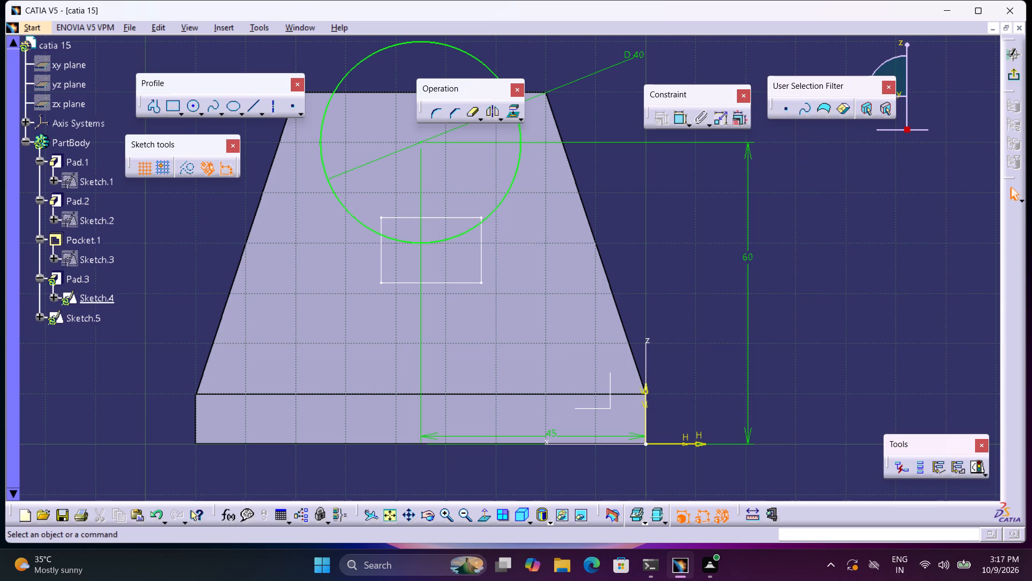
Set the circle centre's height above the base plate's bottom edge to 55 mm and exit the sketch.
{"action": "double_click", "coordinate": [749, 247]}
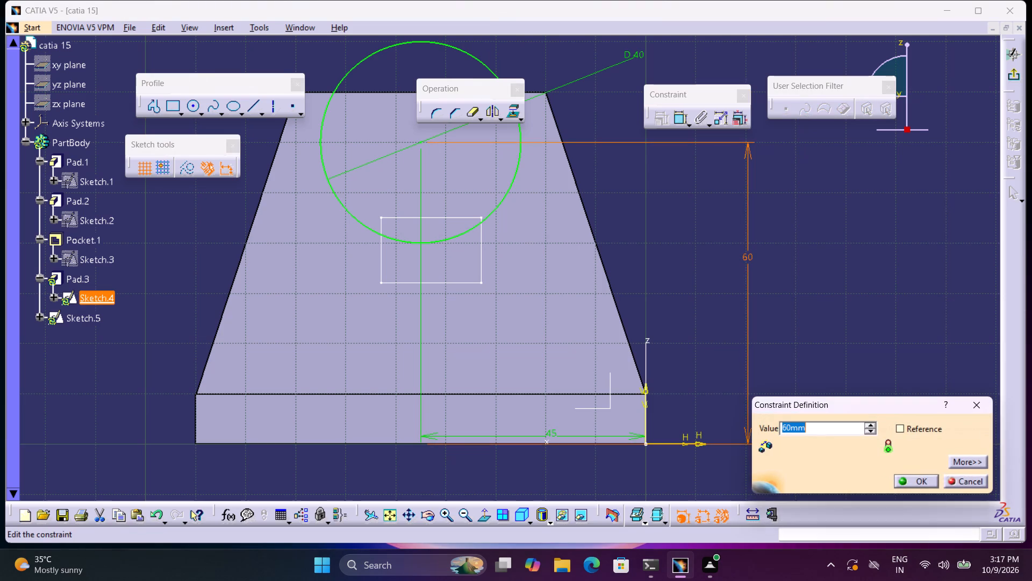
{"action": "type", "text": "55"}
{"action": "key", "text": "Return"}
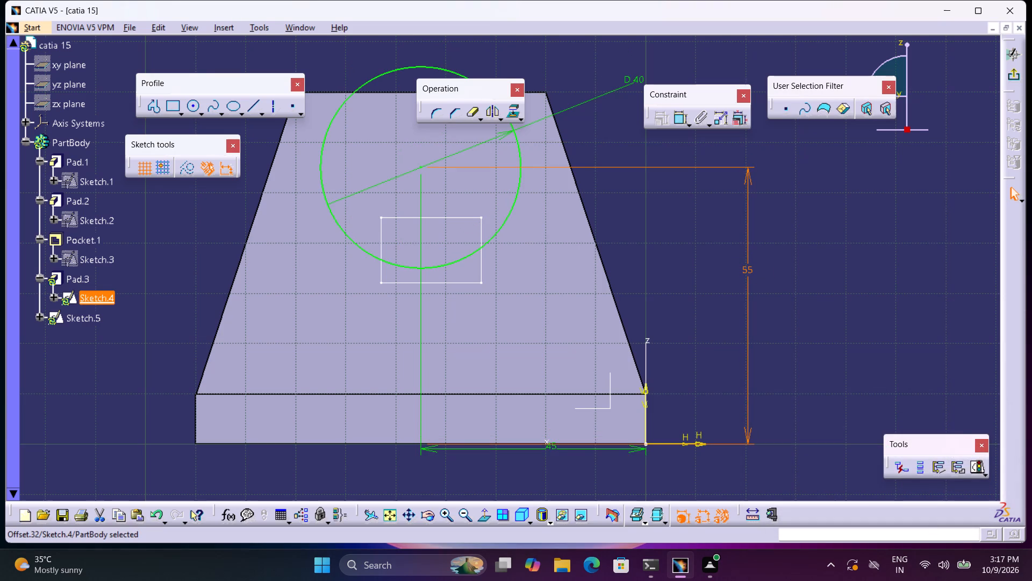
{"action": "left_click", "coordinate": [1011, 77]}
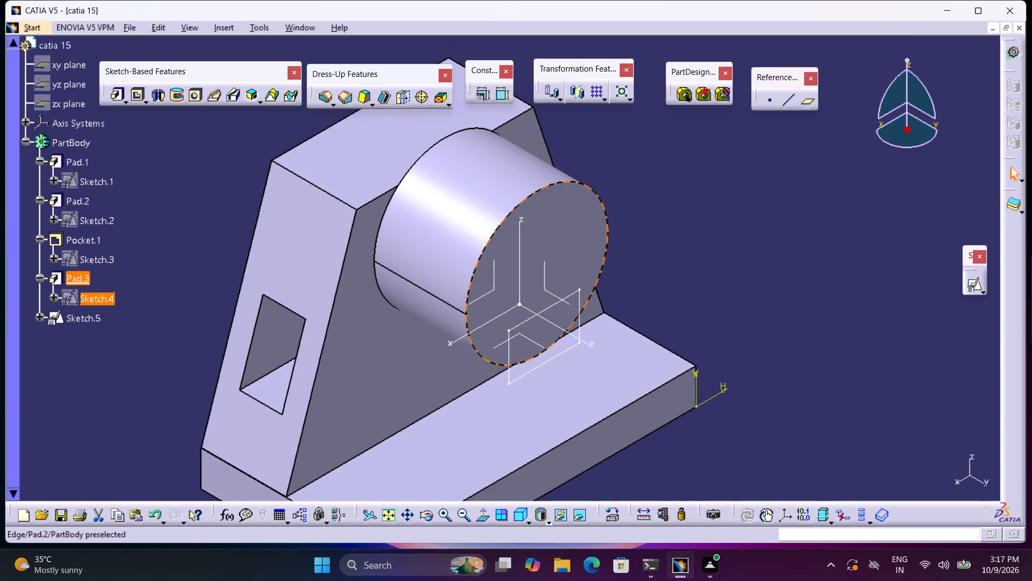
Reopen the rectangle's sketch and draw a vertical construction line about 11 mm long beneath the rectangle.
{"action": "double_click", "coordinate": [578, 301]}
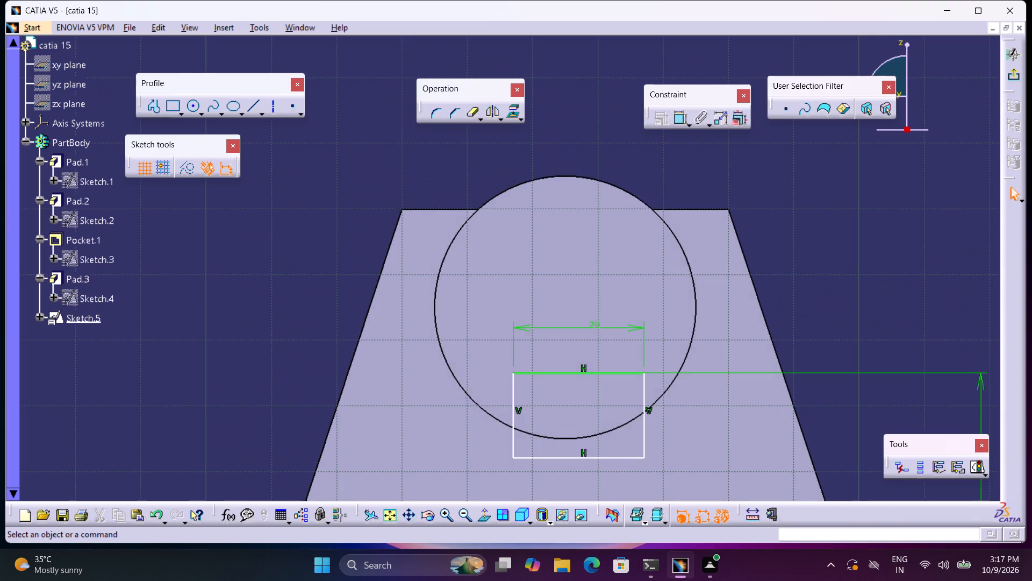
{"action": "scroll", "coordinate": [796, 296], "scroll_direction": "down", "scroll_amount": 1}
{"action": "middle_click_drag", "start_coordinate": [794, 296], "coordinate": [670, 158]}
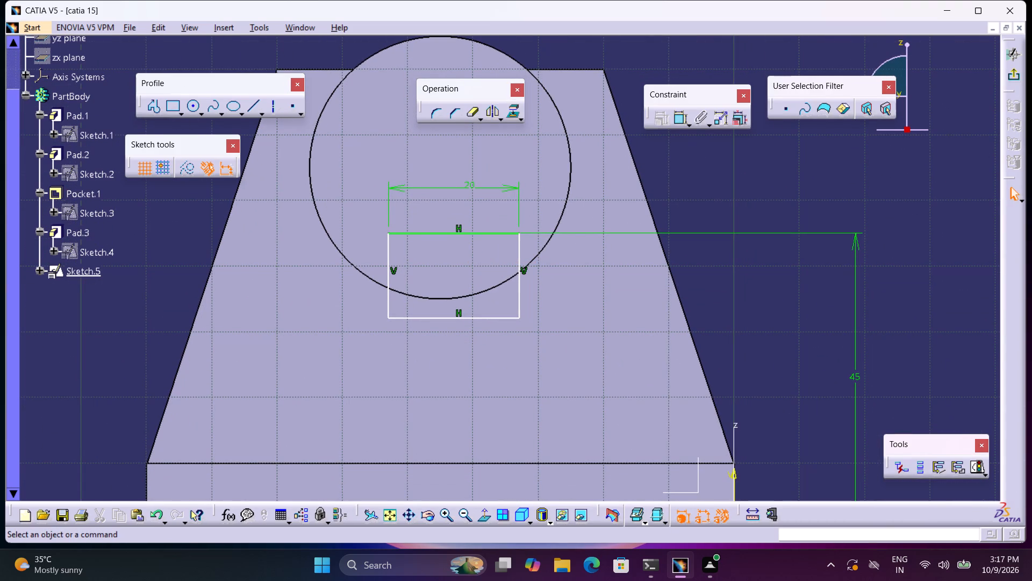
{"action": "middle_click_drag", "start_coordinate": [858, 350], "coordinate": [827, 267]}
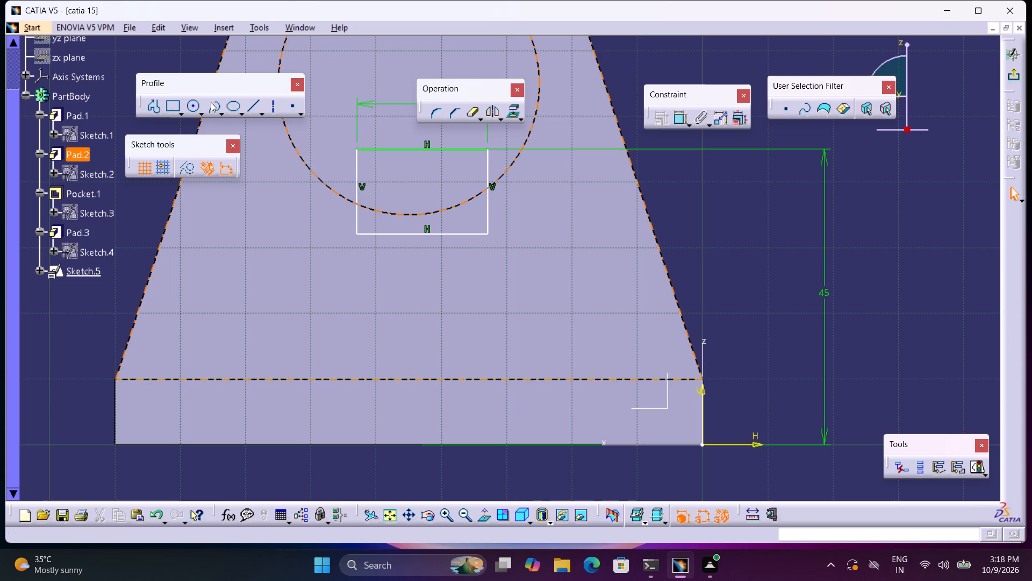
{"action": "left_click", "coordinate": [254, 113]}
{"action": "left_click", "coordinate": [190, 165]}
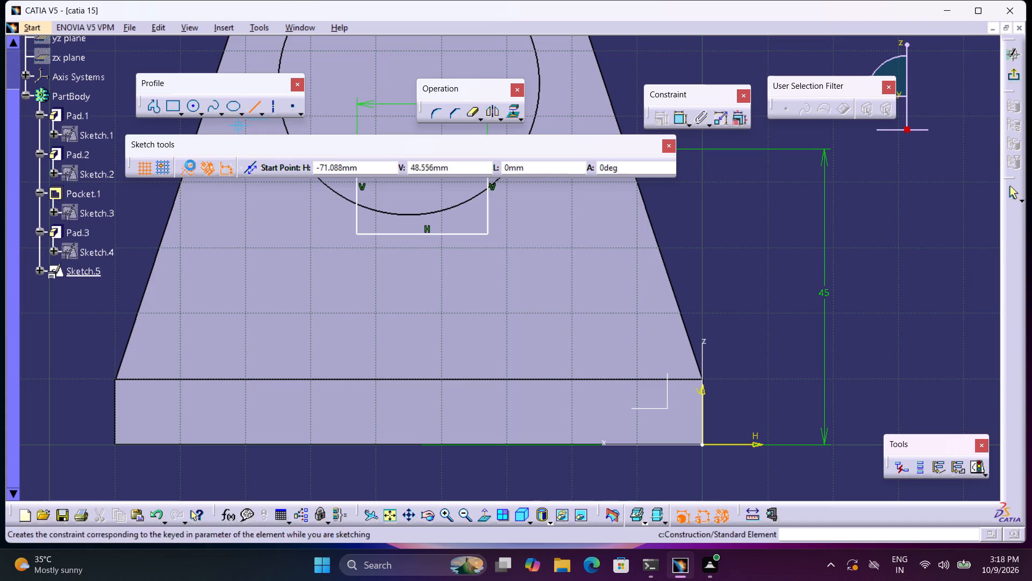
{"action": "left_click", "coordinate": [414, 288]}
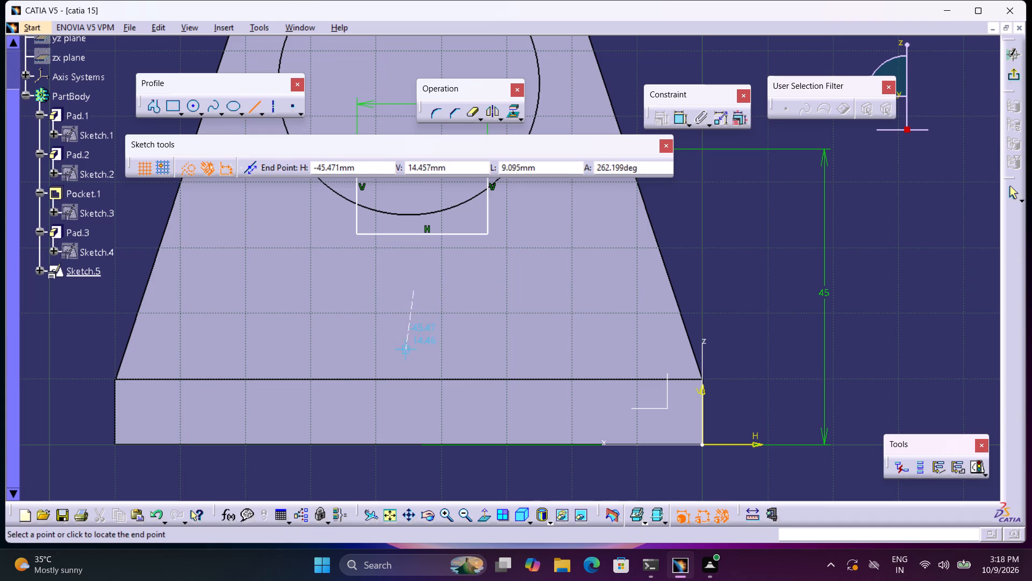
{"action": "left_click", "coordinate": [413, 362]}
Constrain the construction line 45 mm from the sketch's vertical axis at the base plate's end.
{"action": "left_click", "coordinate": [679, 121]}
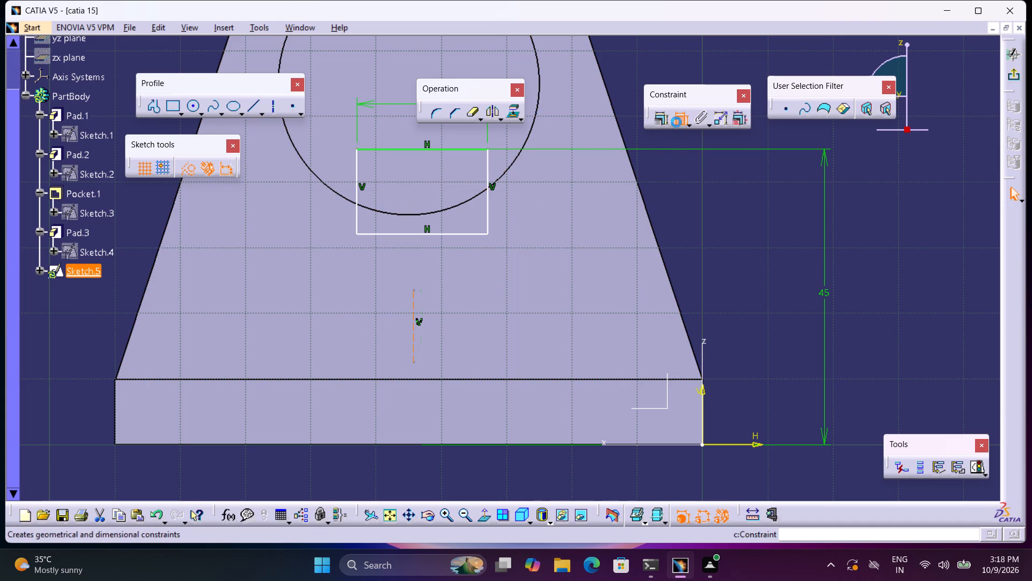
{"action": "left_click", "coordinate": [704, 393]}
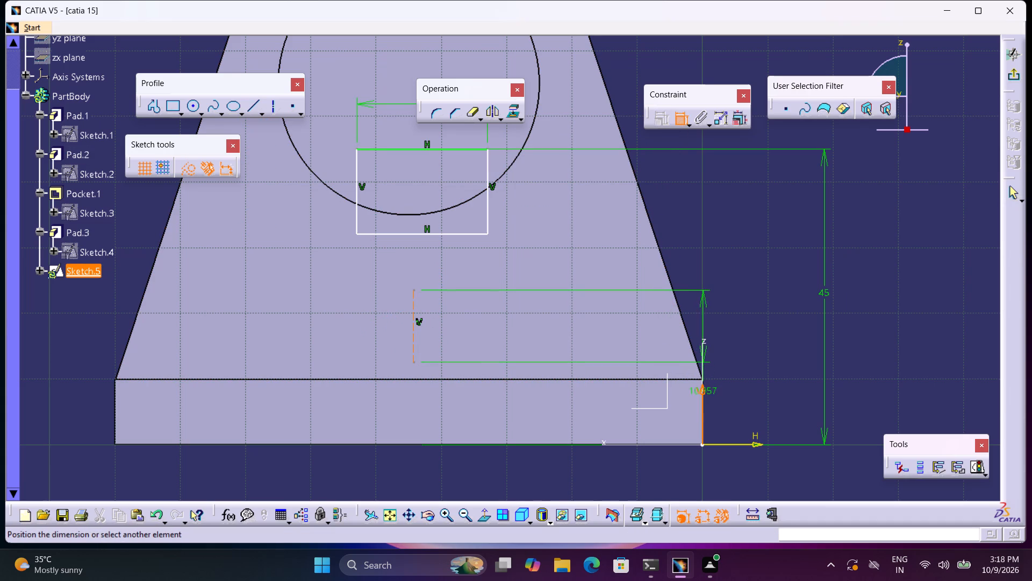
{"action": "left_click", "coordinate": [594, 471]}
{"action": "double_click", "coordinate": [593, 464]}
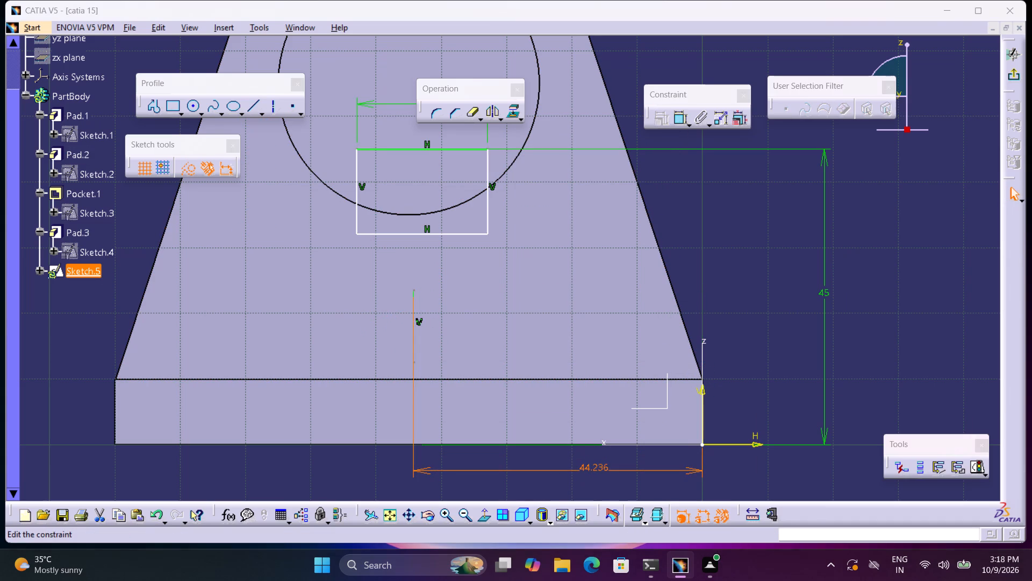
{"action": "type", "text": "45"}
{"action": "key", "text": "Return"}
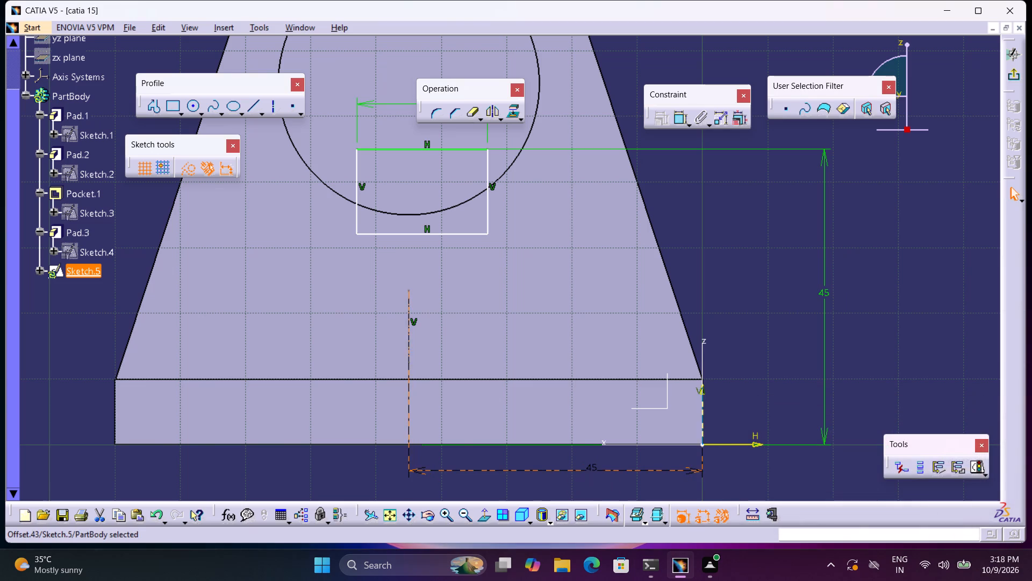
Constrain the rectangle's side edge nearest the vertical axis 10 mm from the construction line.
{"action": "left_click", "coordinate": [675, 123]}
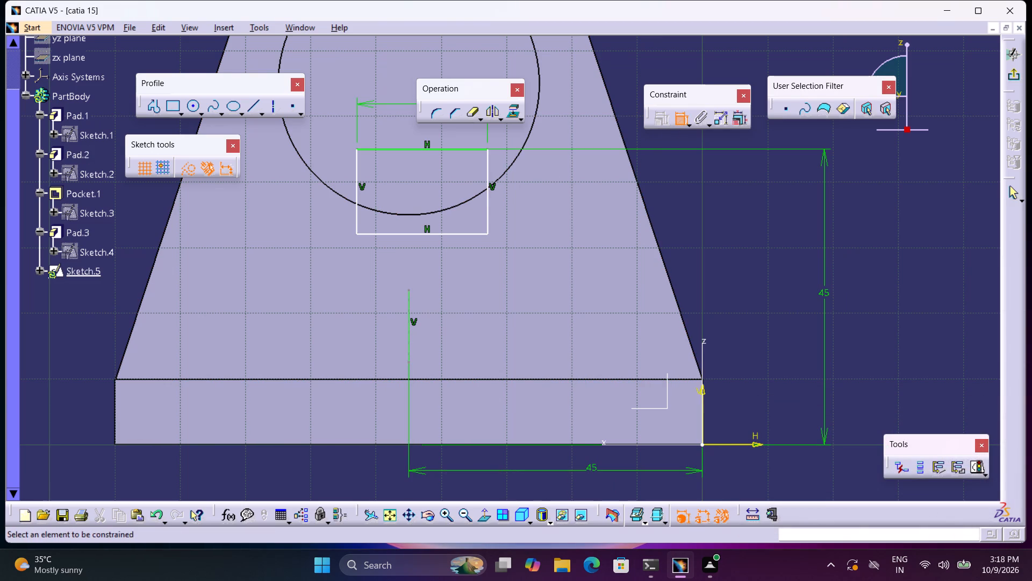
{"action": "left_click", "coordinate": [489, 202]}
{"action": "left_click", "coordinate": [409, 330]}
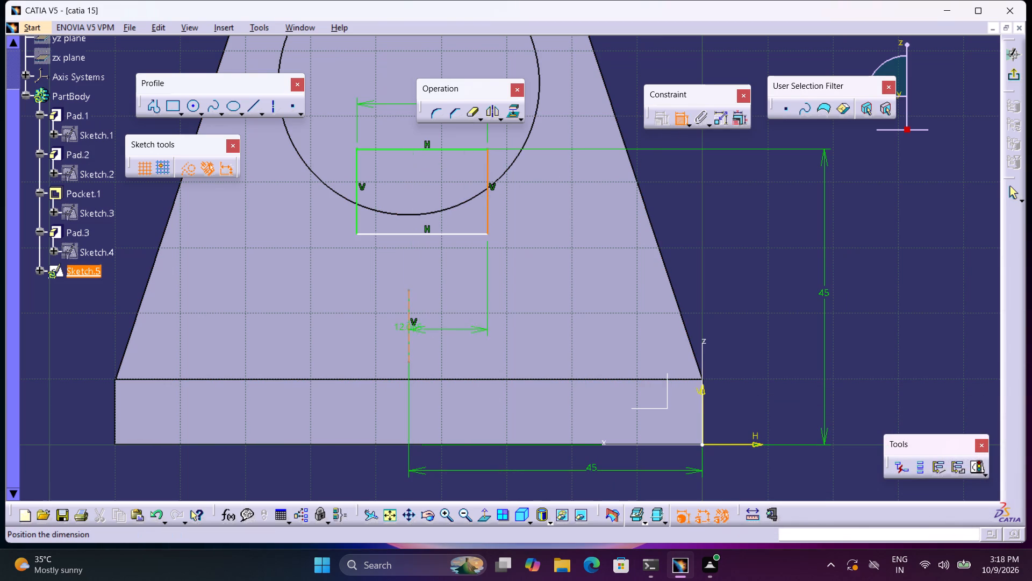
{"action": "left_click", "coordinate": [455, 304]}
{"action": "double_click", "coordinate": [464, 305]}
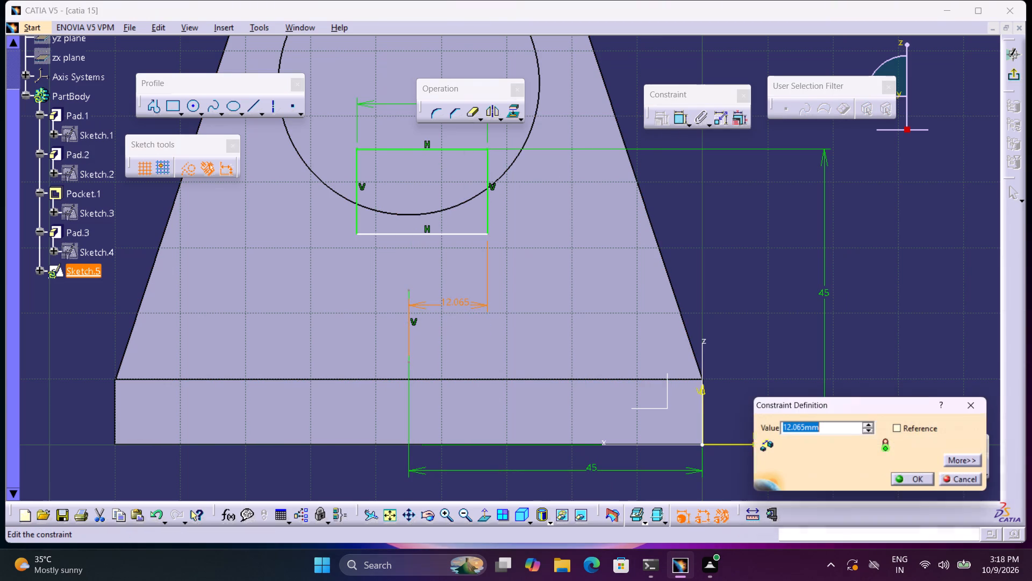
{"action": "type", "text": "10"}
{"action": "key", "text": "Return"}
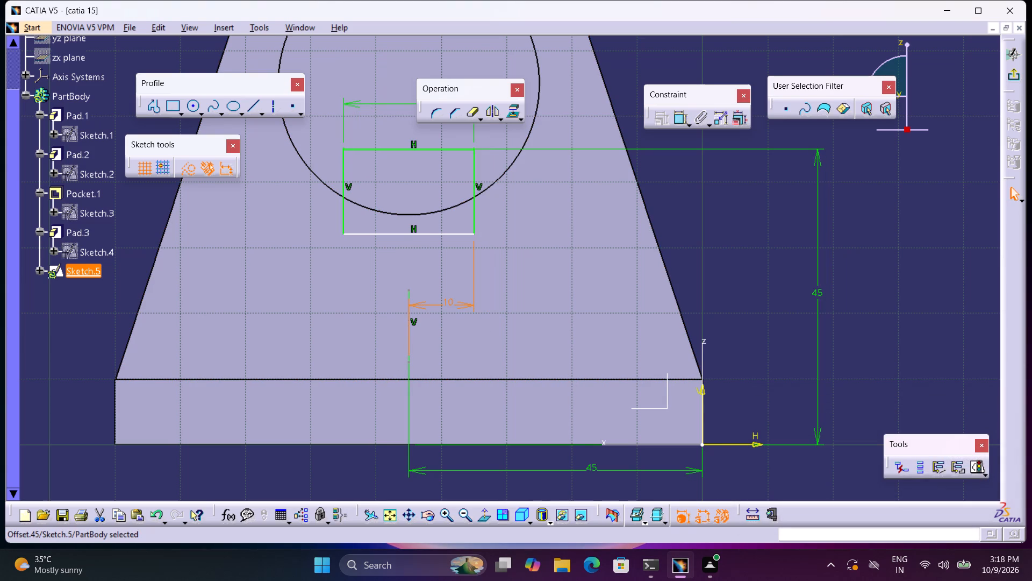
{"action": "double_click", "coordinate": [742, 273]}
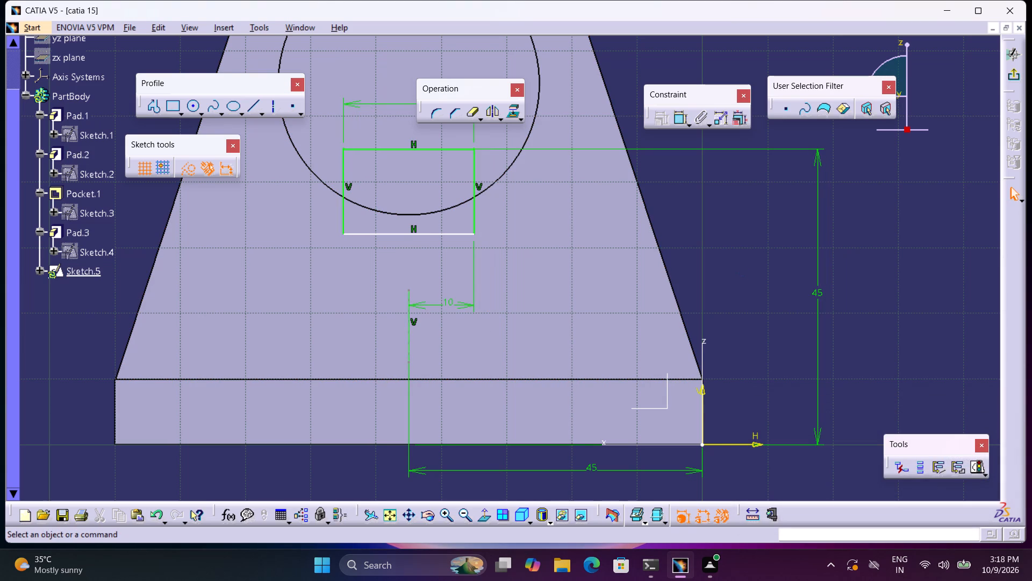
Delete the vertical construction line and exit the rectangle's sketch.
{"action": "left_click", "coordinate": [403, 348]}
{"action": "left_click", "coordinate": [407, 349]}
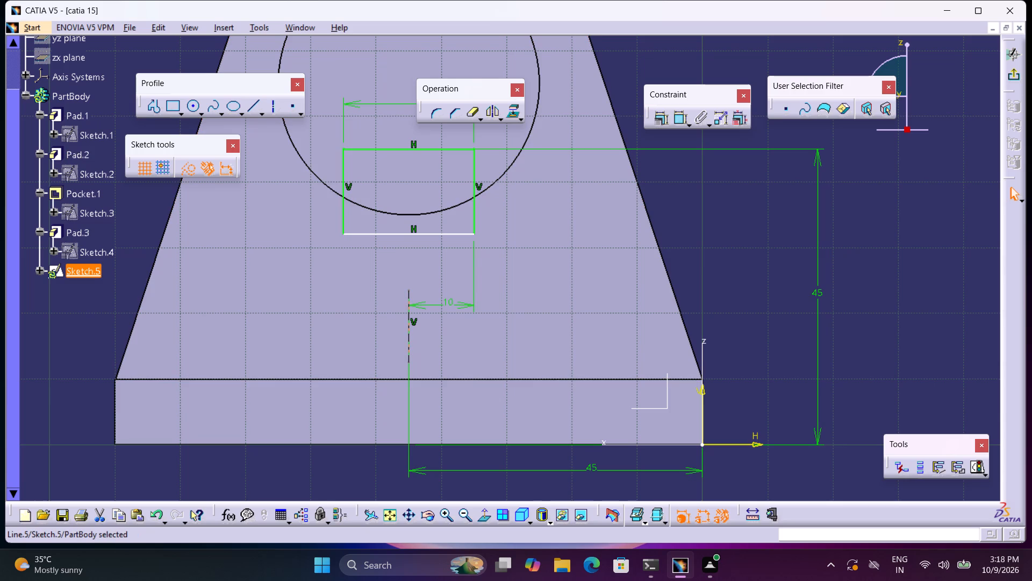
{"action": "key", "text": "Delete"}
{"action": "middle_click_drag", "start_coordinate": [677, 294], "coordinate": [684, 310]}
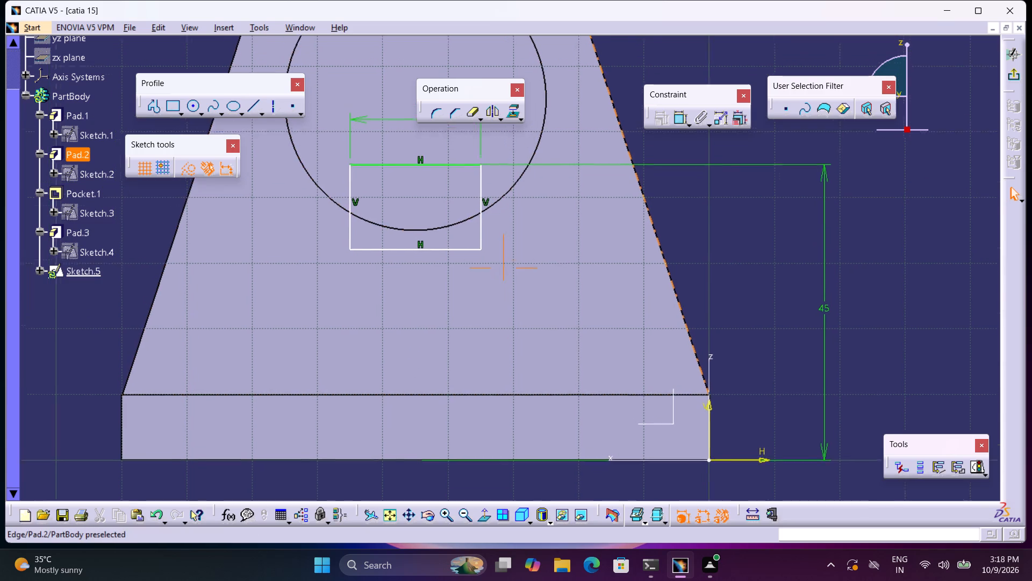
{"action": "middle_click_drag", "start_coordinate": [684, 310], "coordinate": [697, 336]}
{"action": "middle_click", "coordinate": [697, 336]}
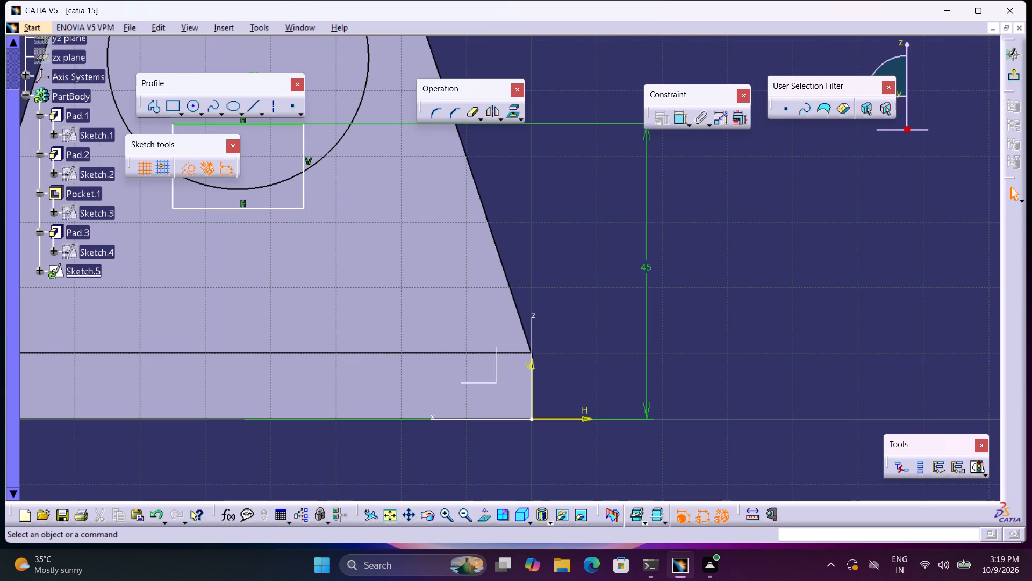
{"action": "middle_click_drag", "start_coordinate": [560, 270], "coordinate": [686, 365]}
{"action": "left_click", "coordinate": [1010, 74]}
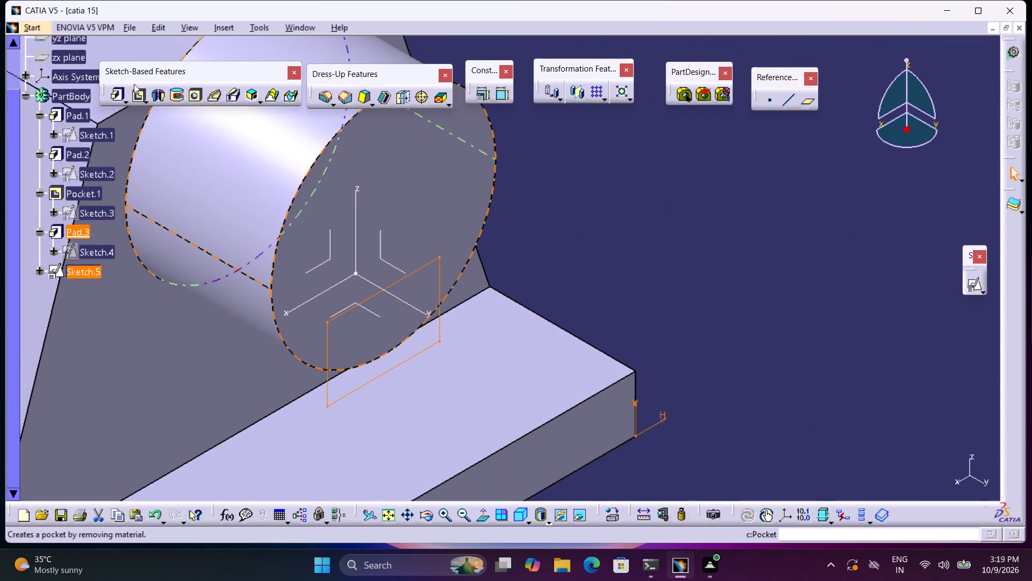
Pocket the rectangle sketch into the cylinder's end face to a depth of 10 mm.
{"action": "left_click", "coordinate": [139, 89]}
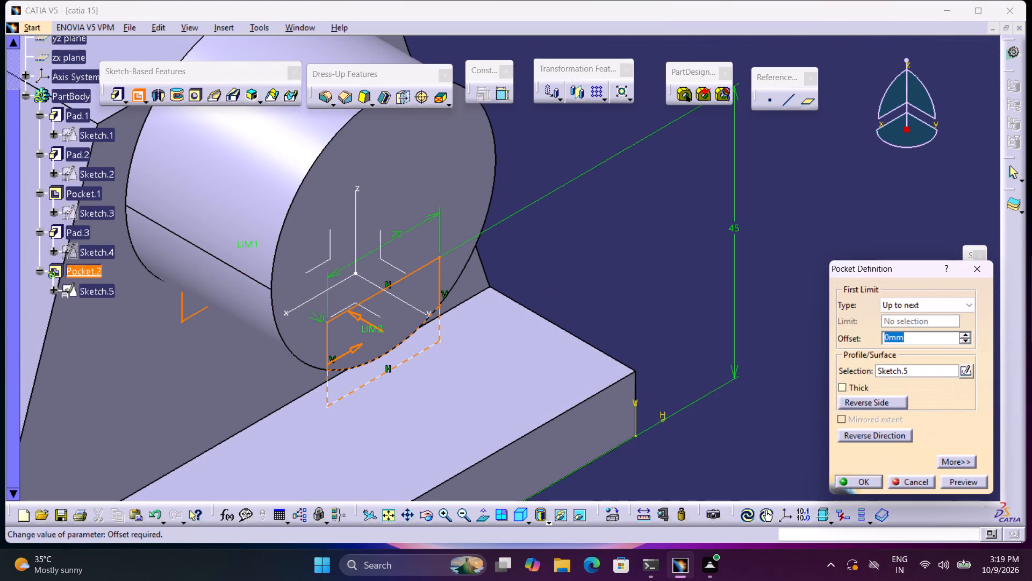
{"action": "left_click", "coordinate": [916, 302]}
{"action": "left_click", "coordinate": [918, 318]}
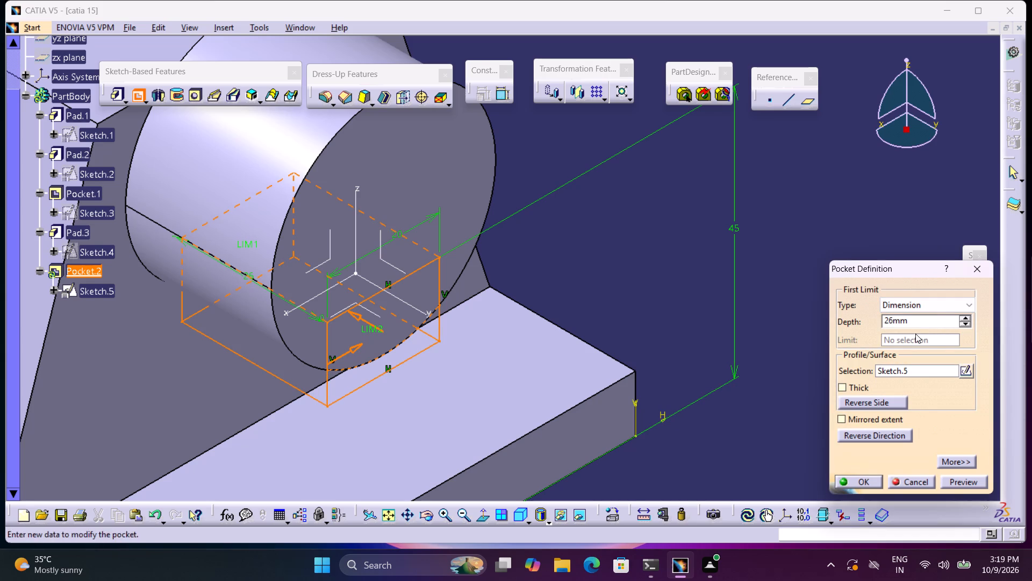
{"action": "left_click_drag", "start_coordinate": [914, 321], "coordinate": [806, 332]}
{"action": "key", "text": "1"}
{"action": "key", "text": "0"}
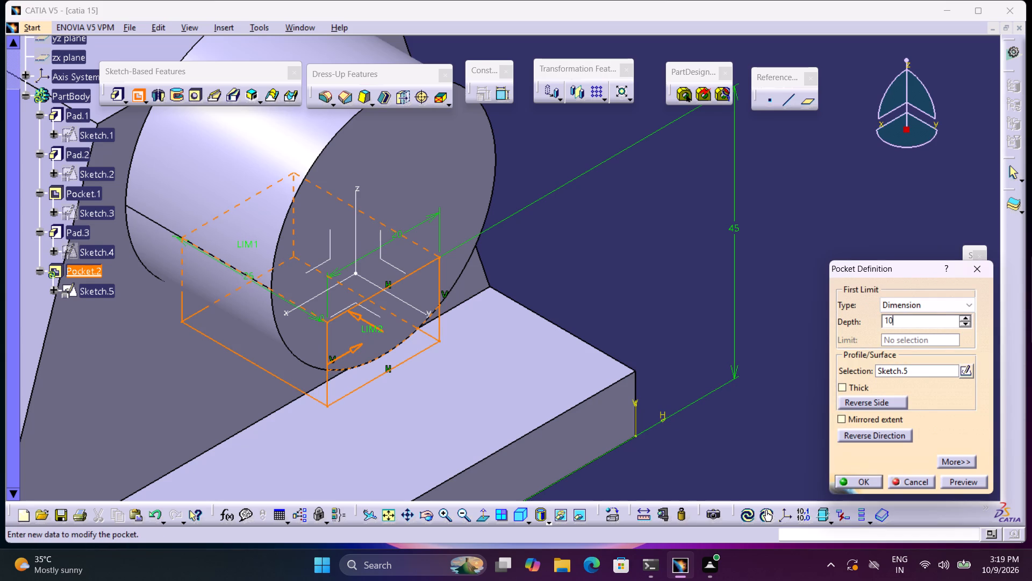
{"action": "left_click", "coordinate": [789, 348]}
{"action": "left_click", "coordinate": [870, 480]}
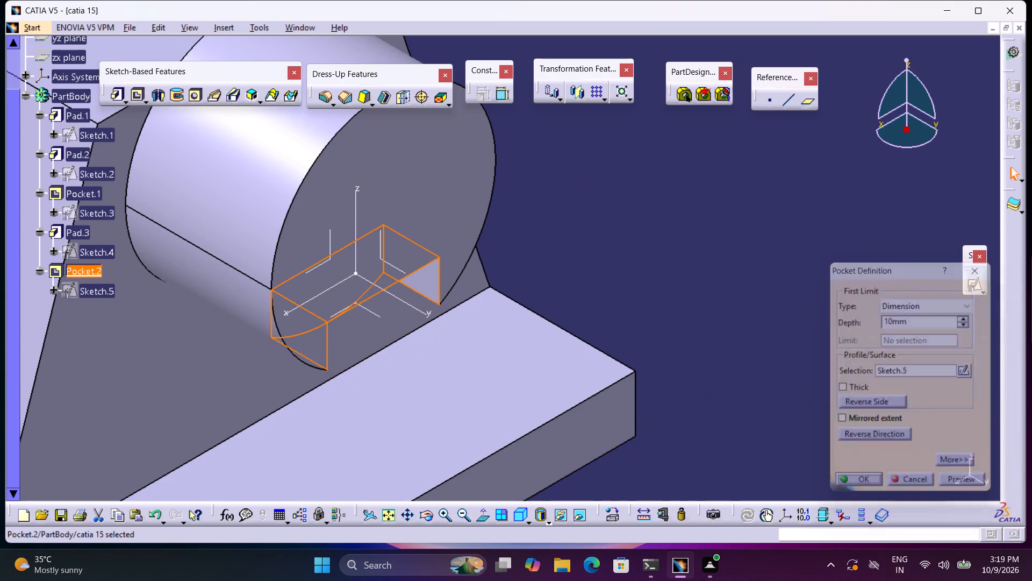
Start a positioned sketch on the top face of the trapezoidal upright.
{"action": "double_click", "coordinate": [860, 369]}
{"action": "middle_click_drag", "start_coordinate": [852, 365], "coordinate": [808, 338]}
{"action": "right_click_drag", "start_coordinate": [821, 348], "coordinate": [808, 338]}
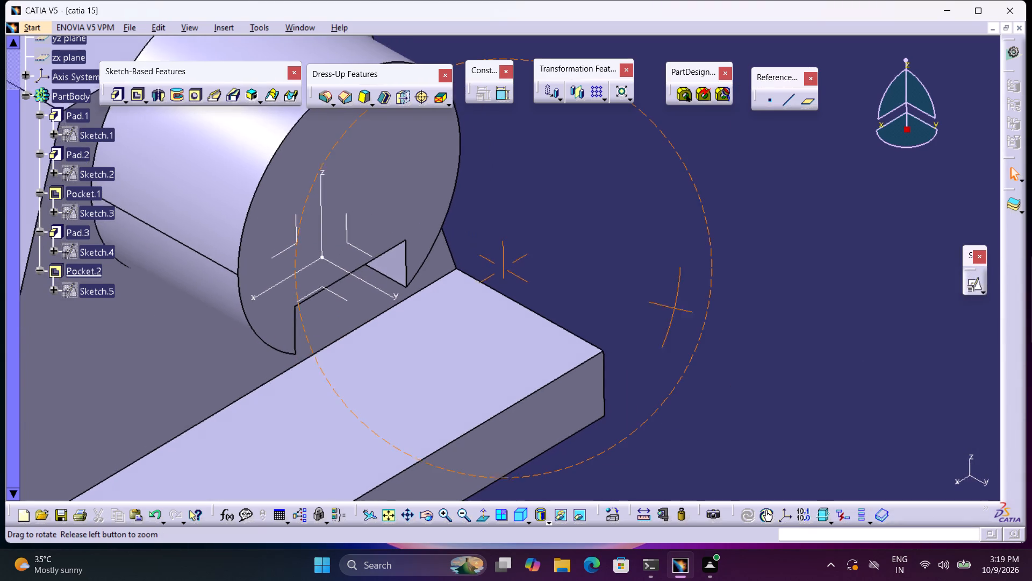
{"action": "right_click_drag", "start_coordinate": [808, 338], "coordinate": [780, 348]}
{"action": "middle_click_drag", "start_coordinate": [808, 338], "coordinate": [780, 348]}
{"action": "middle_click_drag", "start_coordinate": [744, 237], "coordinate": [833, 317]}
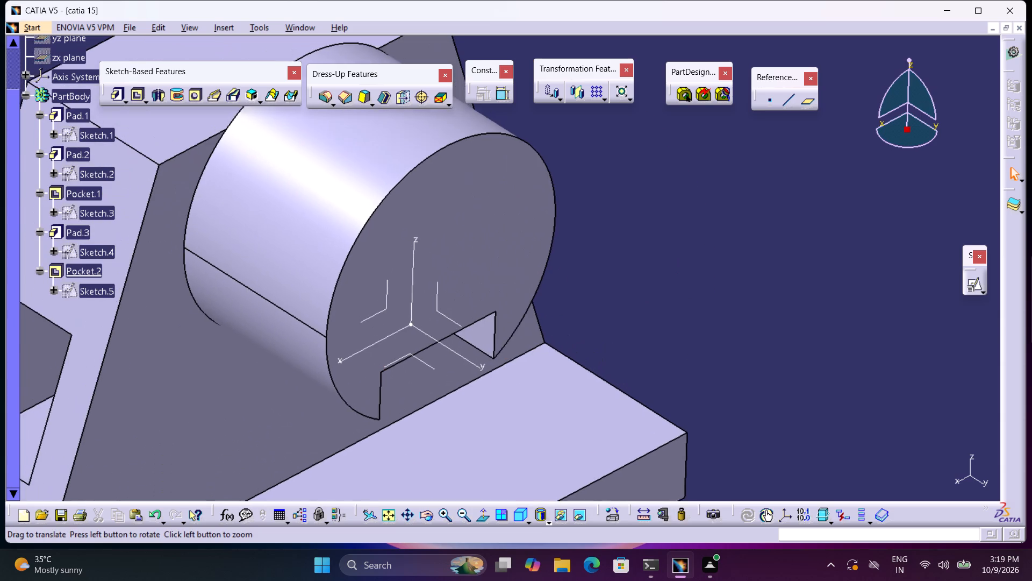
{"action": "middle_click_drag", "start_coordinate": [833, 317], "coordinate": [844, 363]}
{"action": "middle_click_drag", "start_coordinate": [661, 254], "coordinate": [730, 343]}
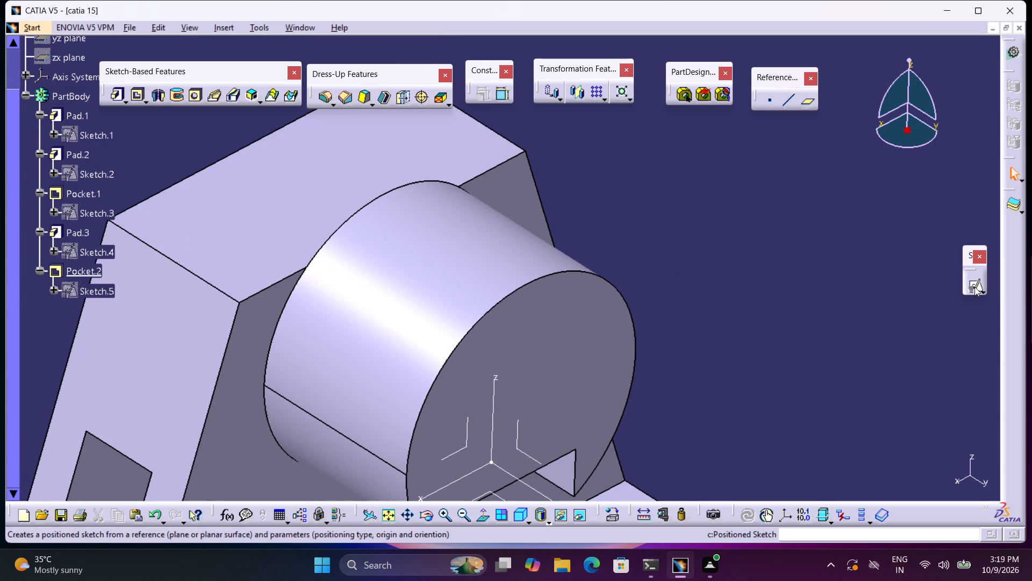
{"action": "left_click", "coordinate": [974, 287]}
{"action": "left_click", "coordinate": [282, 183]}
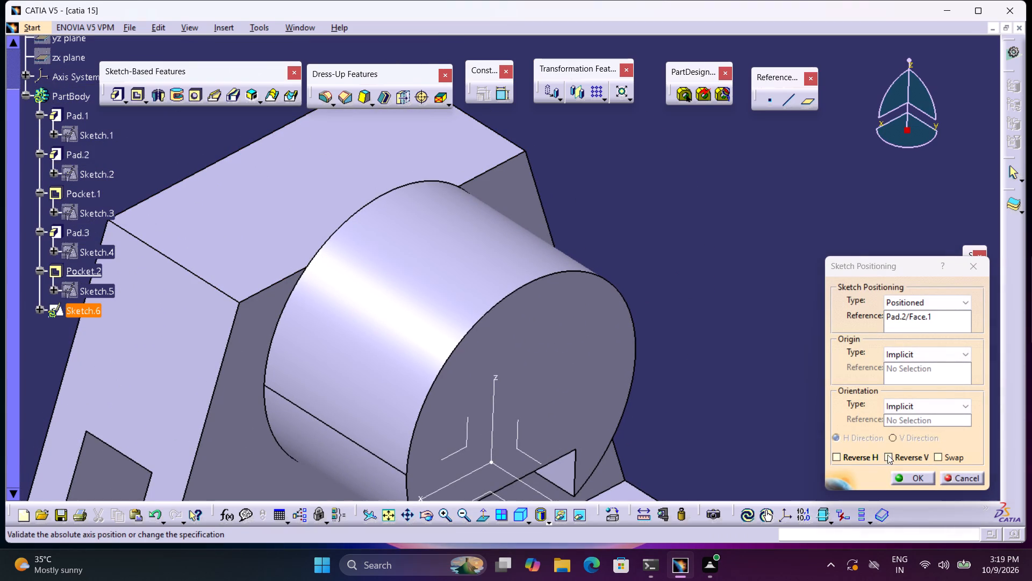
{"action": "left_click", "coordinate": [912, 479]}
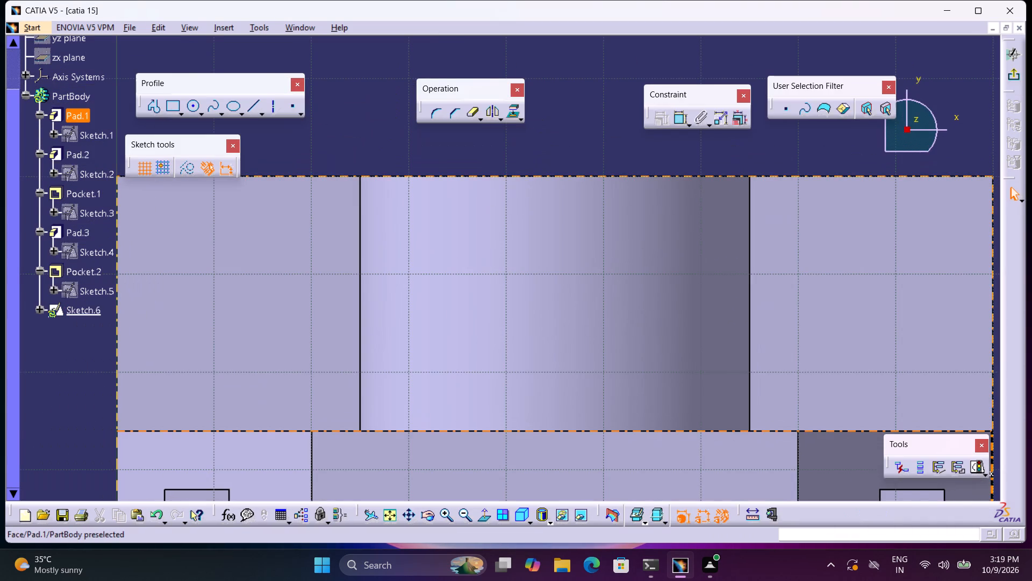
Draw a rectangle about 16 mm wide over the cylinder, close to where it meets the upright.
{"action": "middle_click_drag", "start_coordinate": [754, 331], "coordinate": [709, 300]}
{"action": "right_click", "coordinate": [698, 217]}
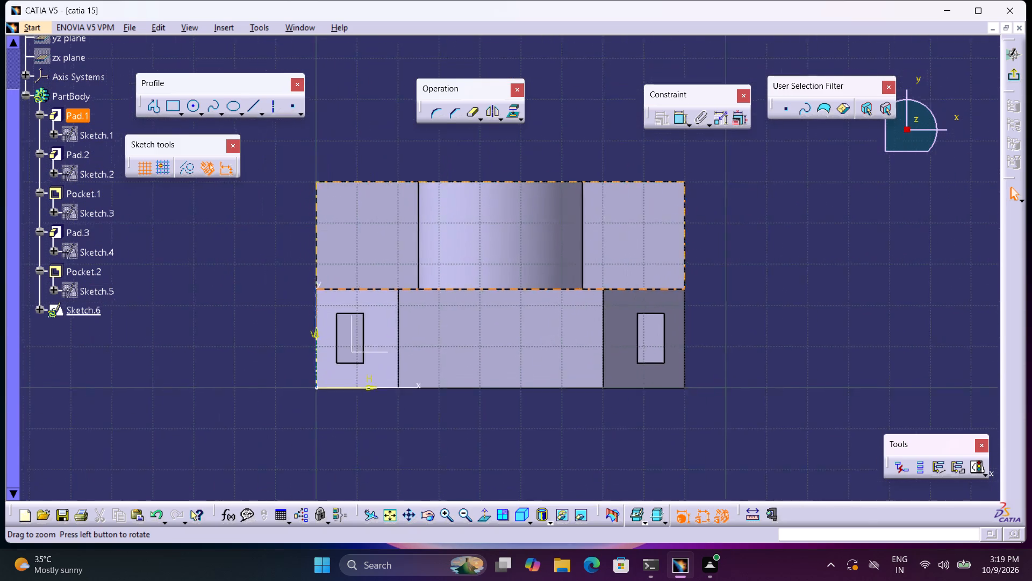
{"action": "middle_click_drag", "start_coordinate": [709, 300], "coordinate": [704, 231]}
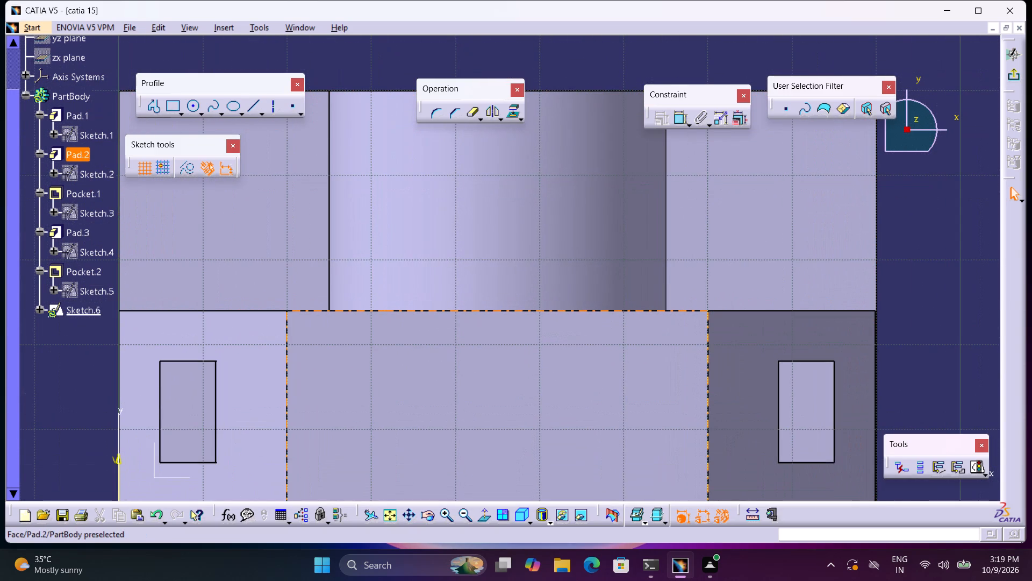
{"action": "left_click", "coordinate": [169, 101]}
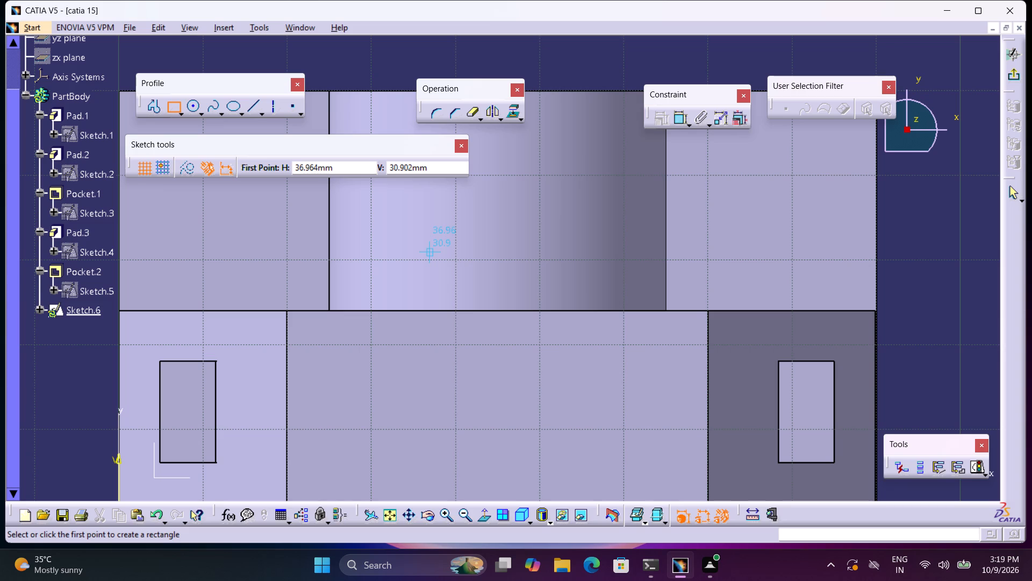
{"action": "left_click", "coordinate": [433, 256]}
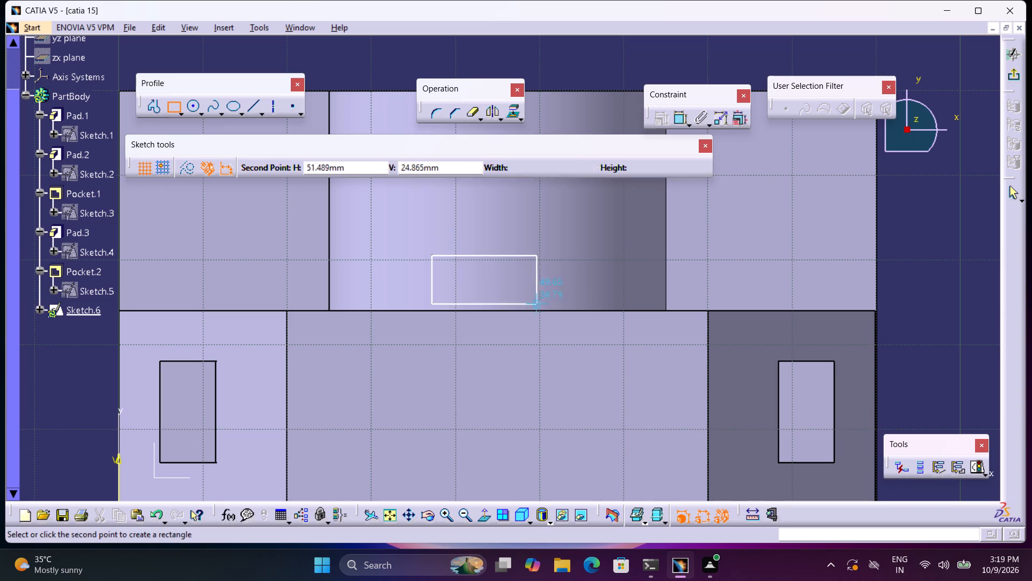
{"action": "left_click", "coordinate": [569, 296]}
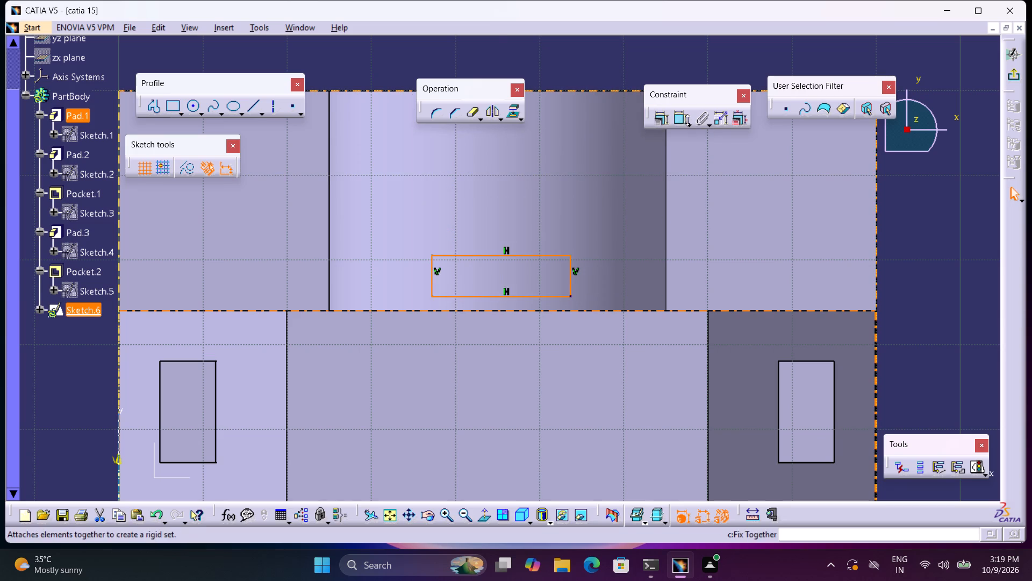
Constrain the rectangle's edge farthest from the upright 35 mm from the upright's back edge.
{"action": "left_click", "coordinate": [680, 117]}
{"action": "left_click", "coordinate": [563, 253]}
{"action": "middle_click_drag", "start_coordinate": [630, 362], "coordinate": [628, 359]}
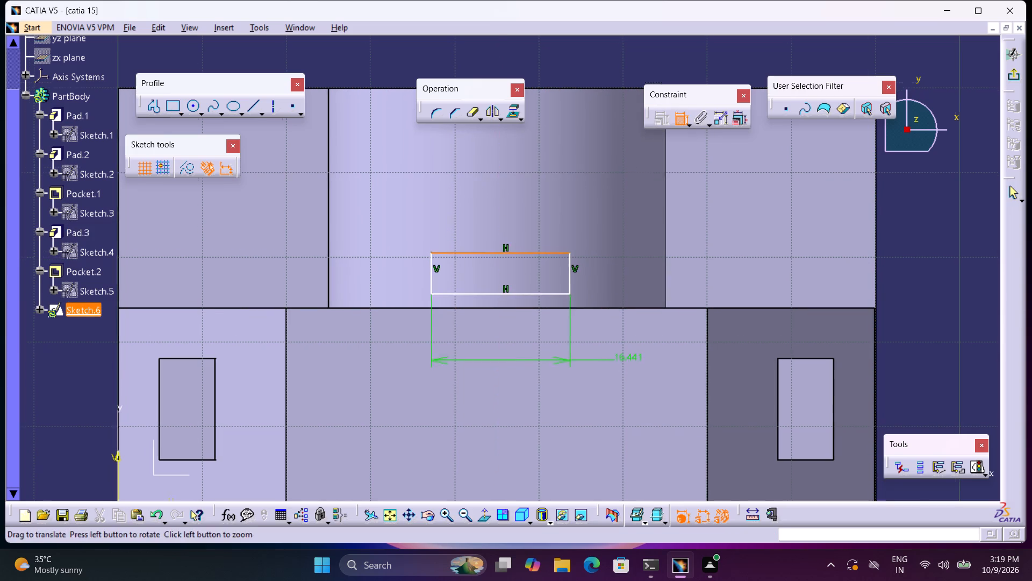
{"action": "middle_click_drag", "start_coordinate": [628, 359], "coordinate": [590, 236]}
{"action": "left_click", "coordinate": [555, 386]}
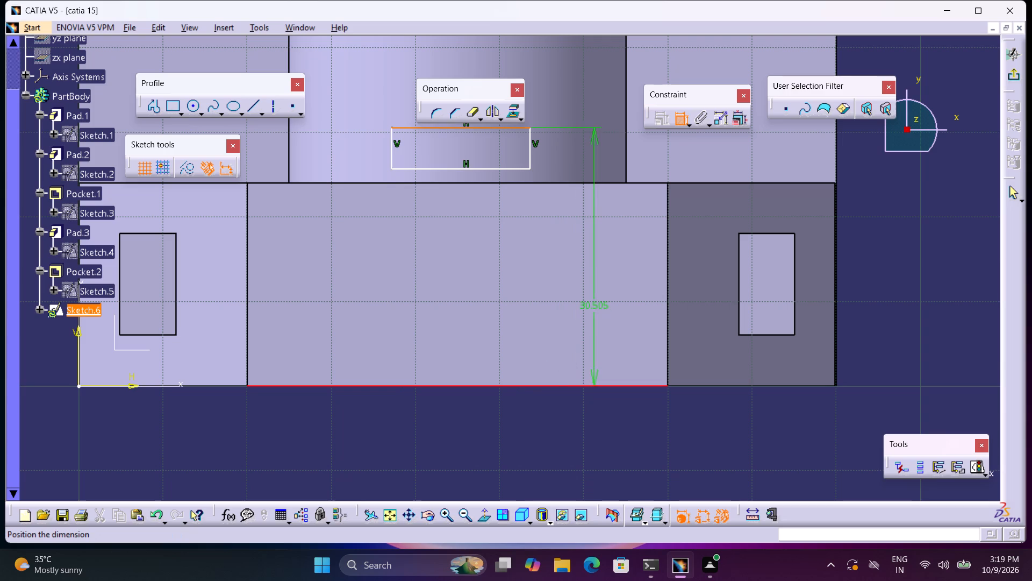
{"action": "left_click", "coordinate": [915, 286]}
{"action": "double_click", "coordinate": [924, 284]}
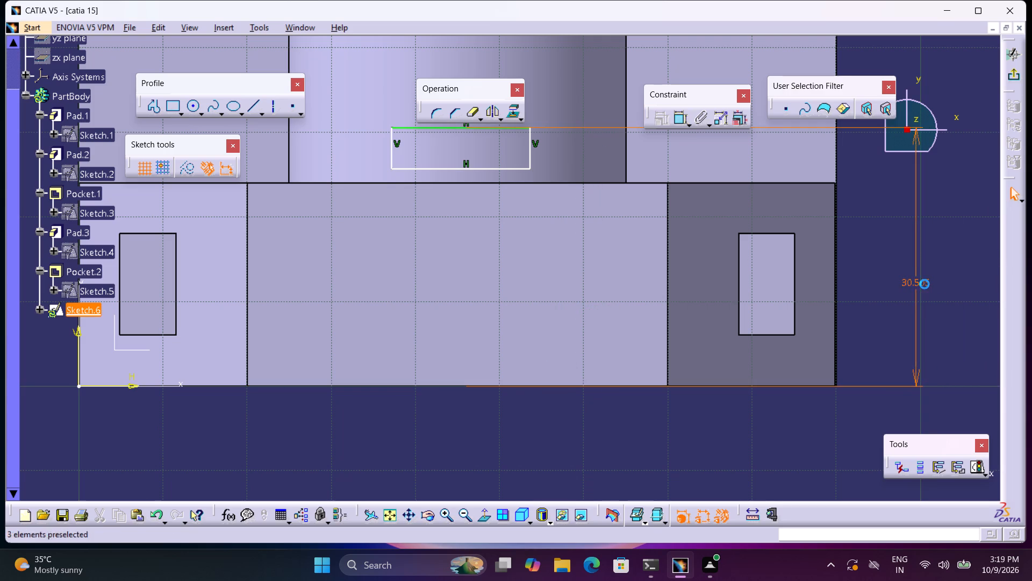
{"action": "type", "text": "35"}
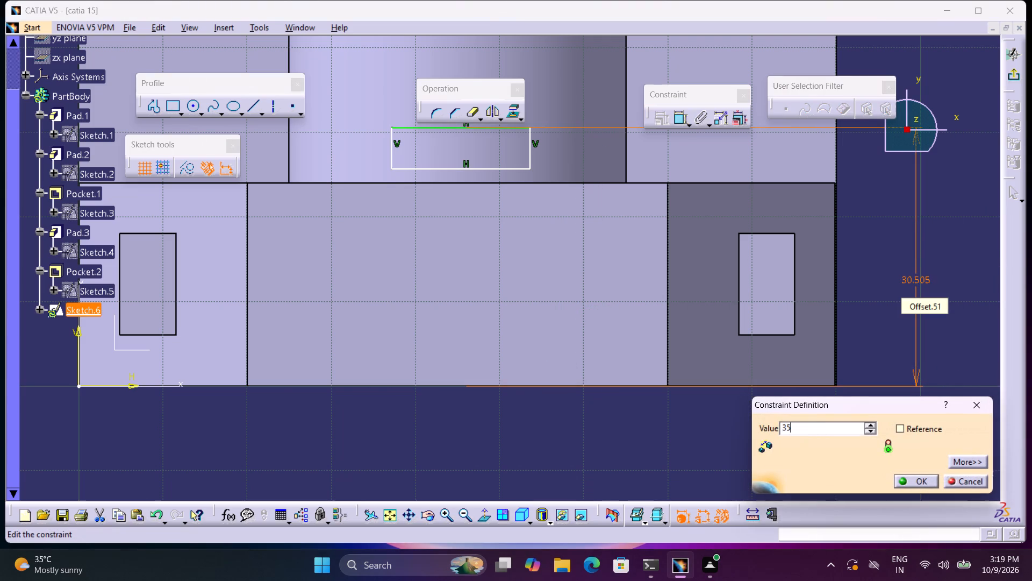
{"action": "key", "text": "Return"}
Make the rectangle's edge nearest the upright coincident with the cylinder's edge at the upright face.
{"action": "middle_click_drag", "start_coordinate": [625, 267], "coordinate": [623, 373]}
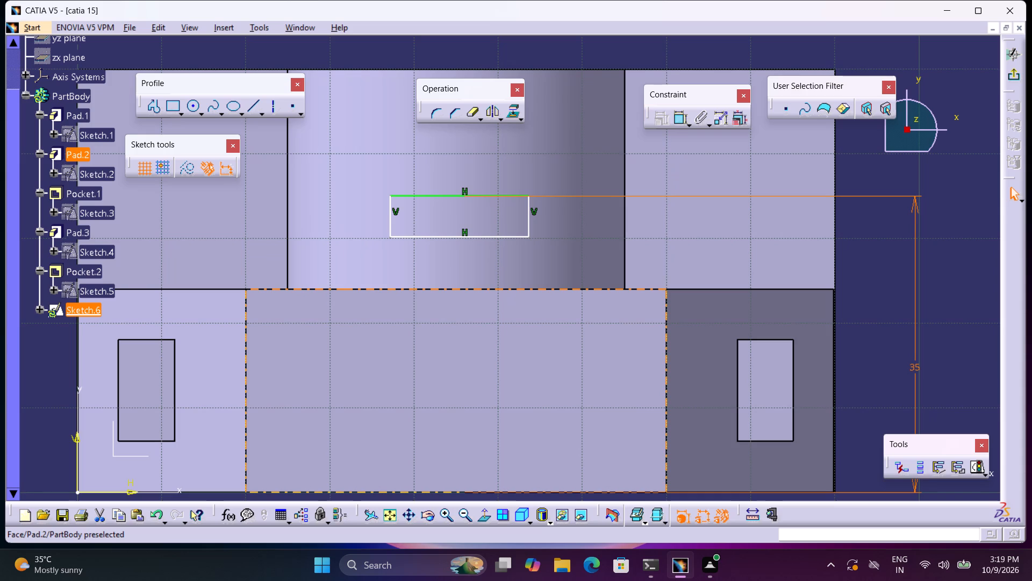
{"action": "left_click", "coordinate": [501, 234]}
{"action": "left_click", "coordinate": [678, 120]}
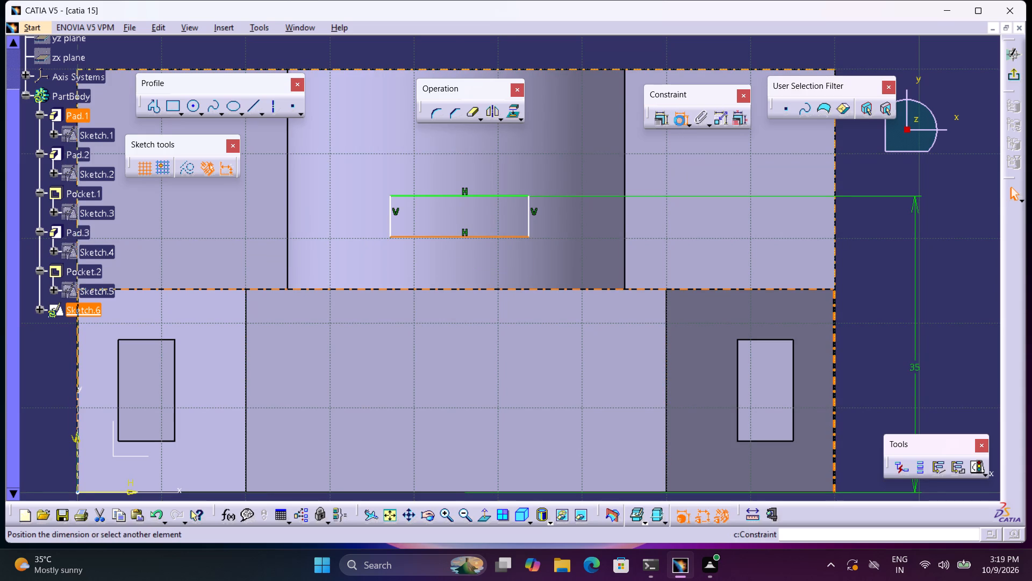
{"action": "left_click", "coordinate": [514, 289]}
{"action": "right_click", "coordinate": [513, 289]}
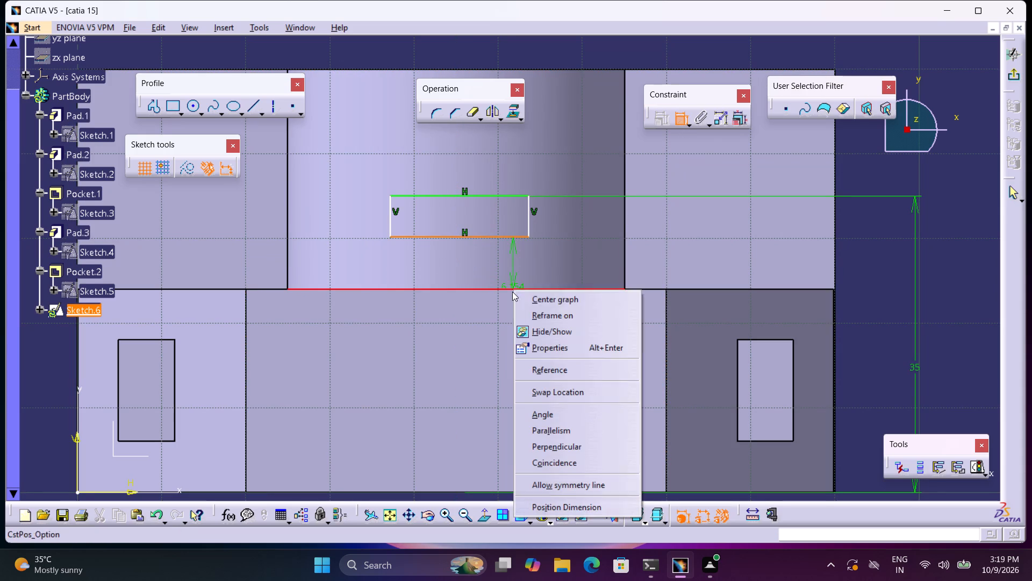
{"action": "left_click", "coordinate": [575, 461]}
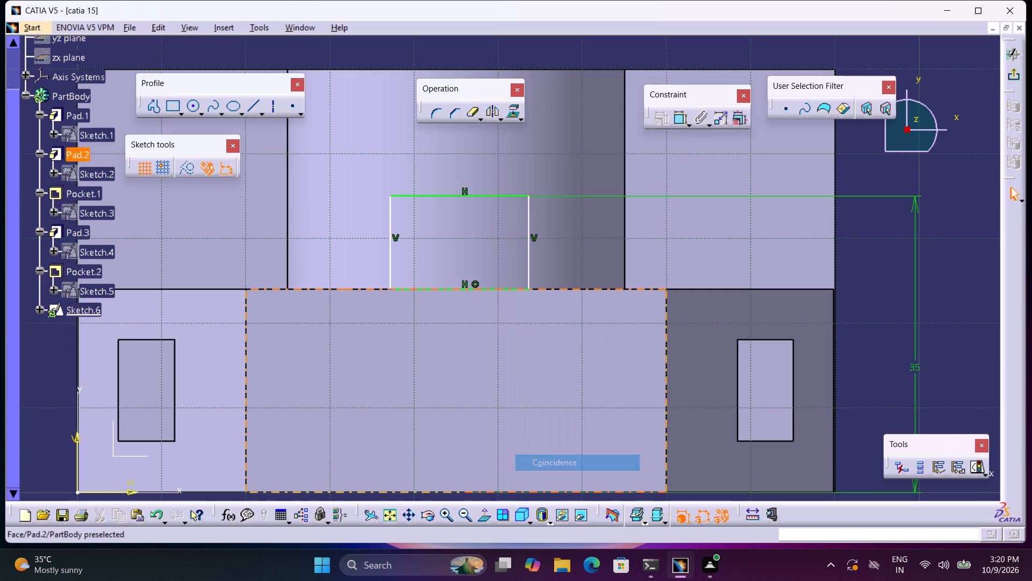
Draw a vertical construction line about 10 mm long over the upright, below the rectangle.
{"action": "left_click", "coordinate": [675, 124]}
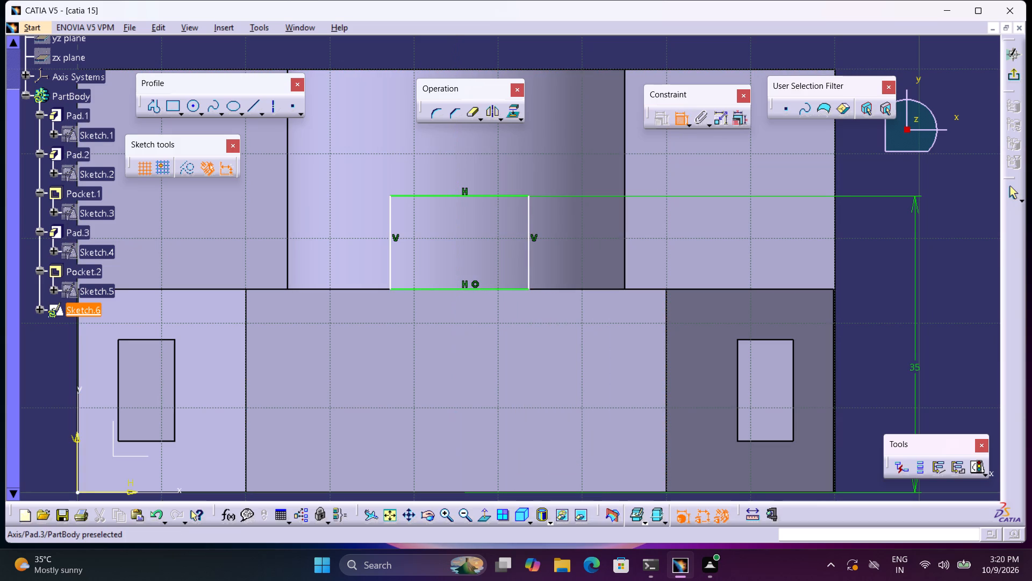
{"action": "middle_click_drag", "start_coordinate": [564, 272], "coordinate": [550, 259]}
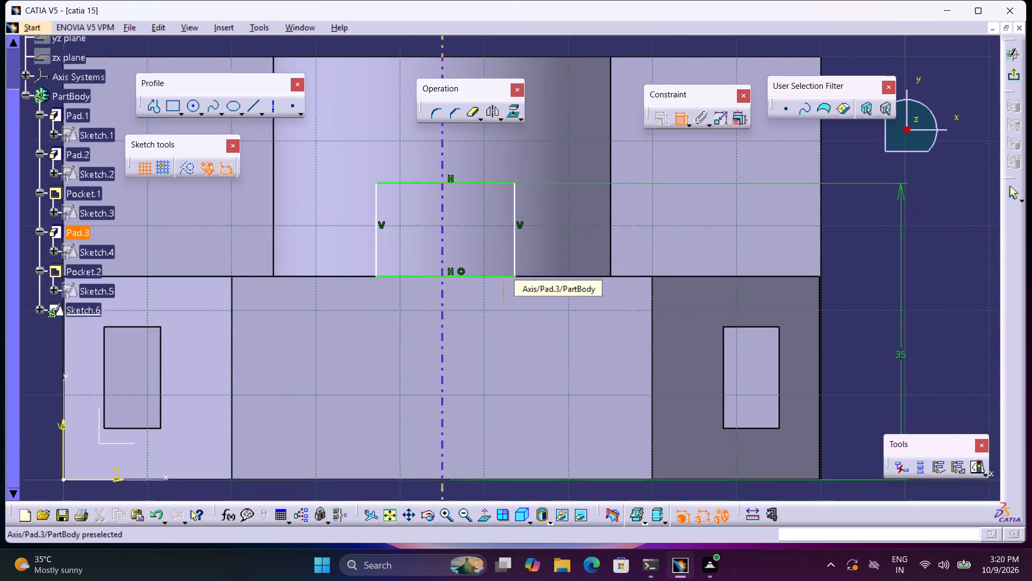
{"action": "middle_click_drag", "start_coordinate": [550, 259], "coordinate": [532, 244]}
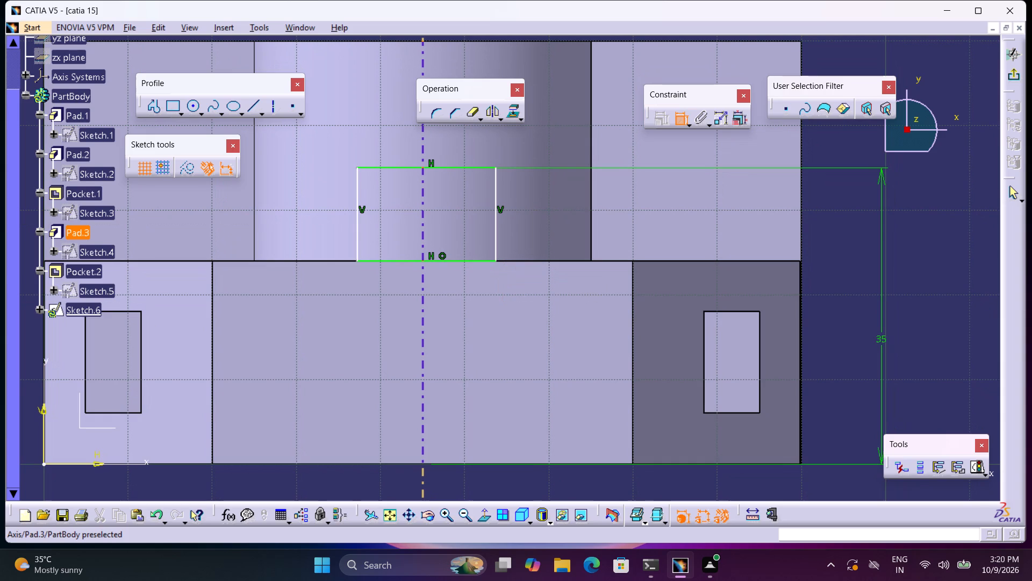
{"action": "middle_click_drag", "start_coordinate": [511, 284], "coordinate": [508, 272]}
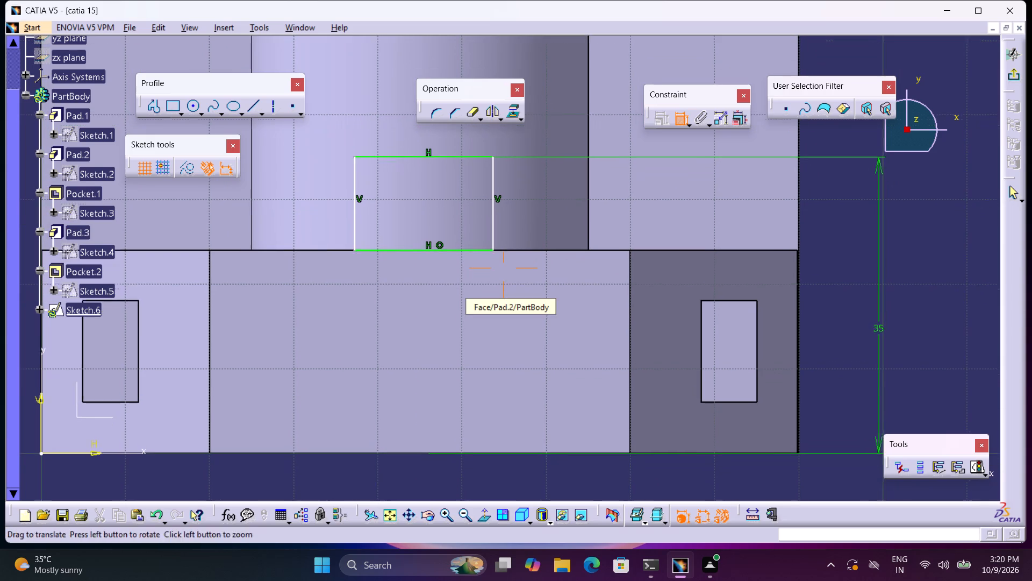
{"action": "middle_click_drag", "start_coordinate": [508, 272], "coordinate": [529, 290]}
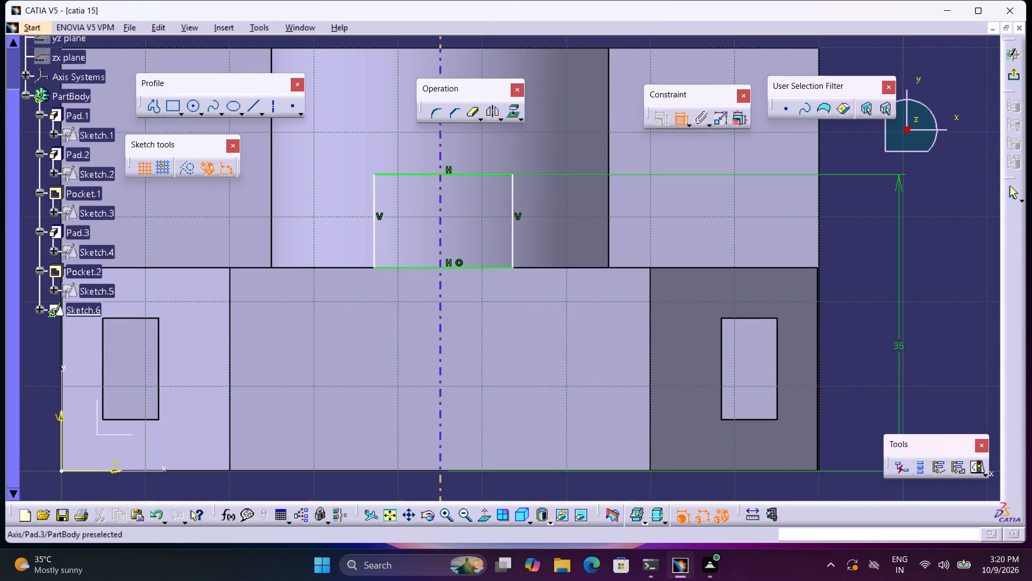
{"action": "left_click", "coordinate": [252, 105]}
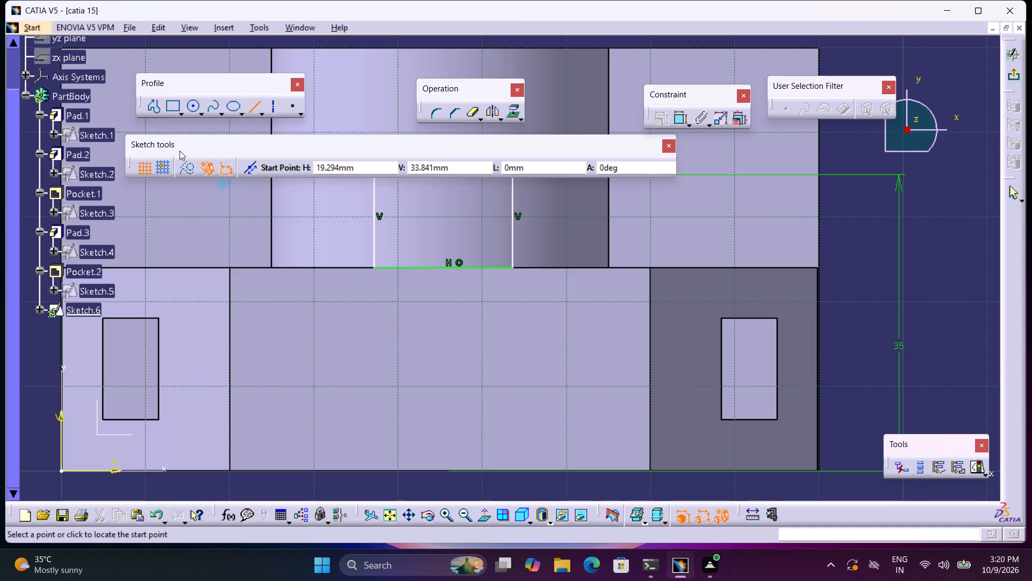
{"action": "left_click", "coordinate": [192, 167]}
{"action": "left_click", "coordinate": [446, 346]}
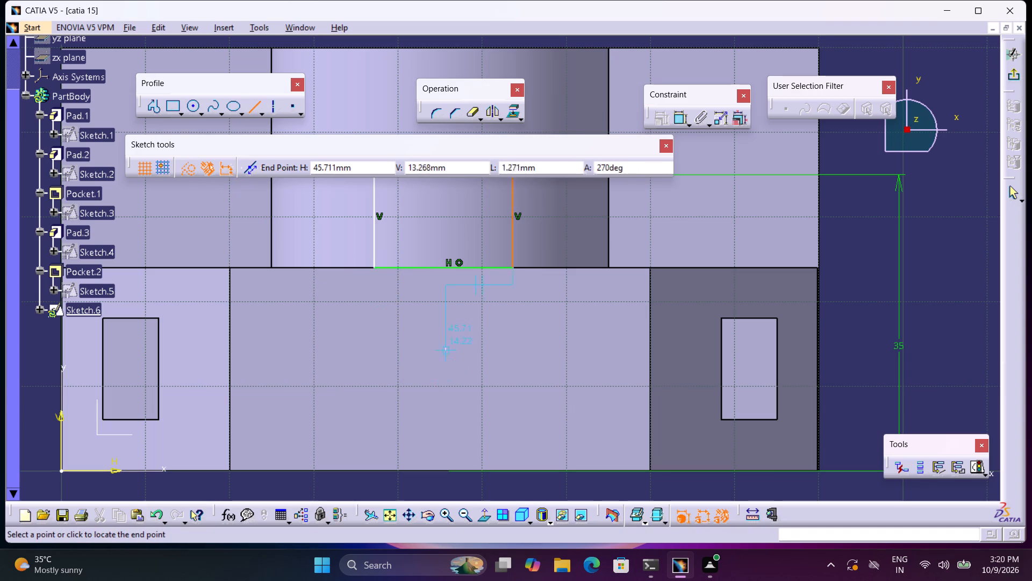
{"action": "left_click", "coordinate": [446, 435]}
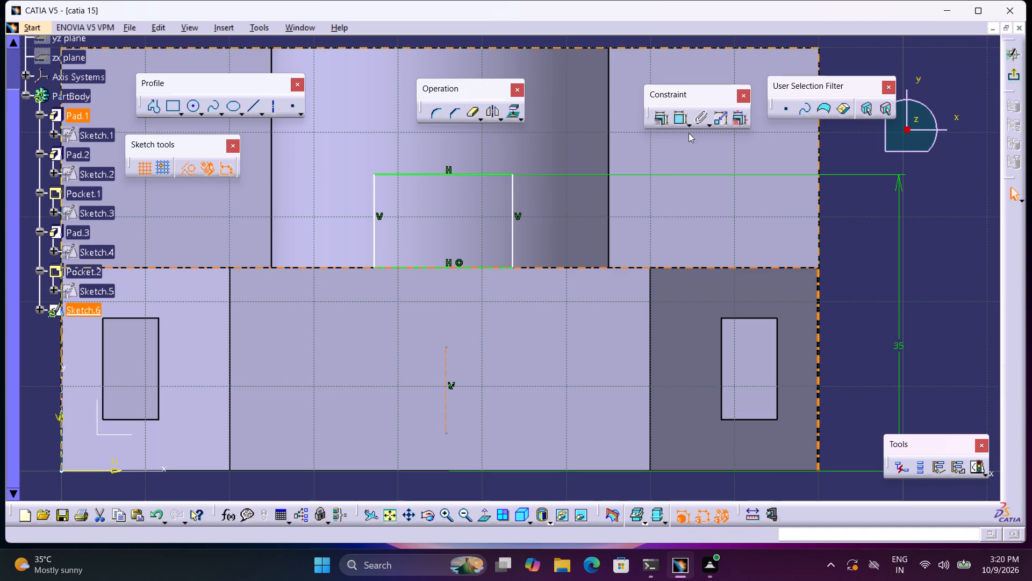
Constrain the construction line 45 mm from the base plate's end edge farthest from the sketch origin.
{"action": "left_click", "coordinate": [679, 118]}
{"action": "middle_click_drag", "start_coordinate": [648, 290], "coordinate": [628, 241]}
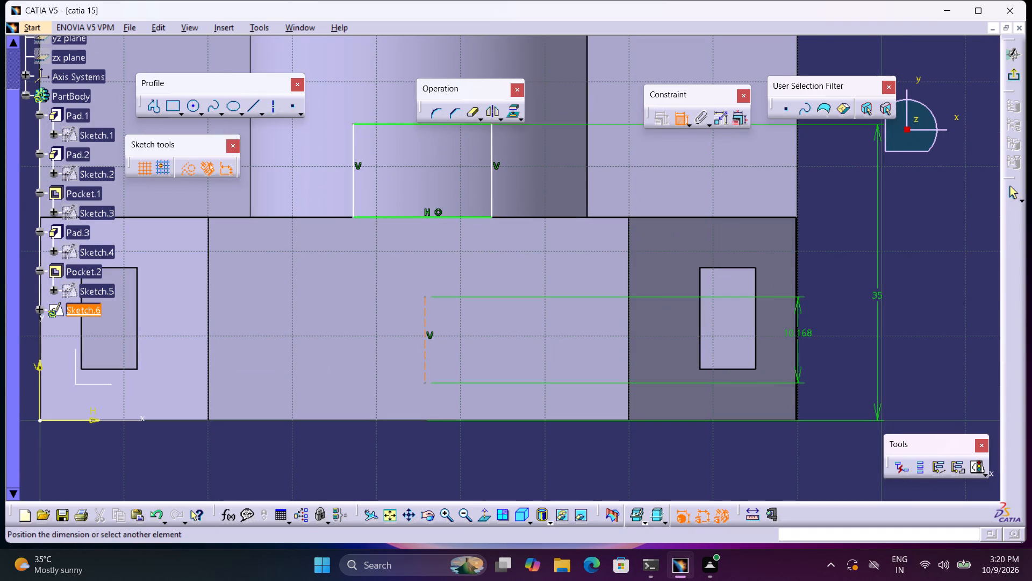
{"action": "left_click", "coordinate": [799, 345]}
{"action": "left_click", "coordinate": [550, 386]}
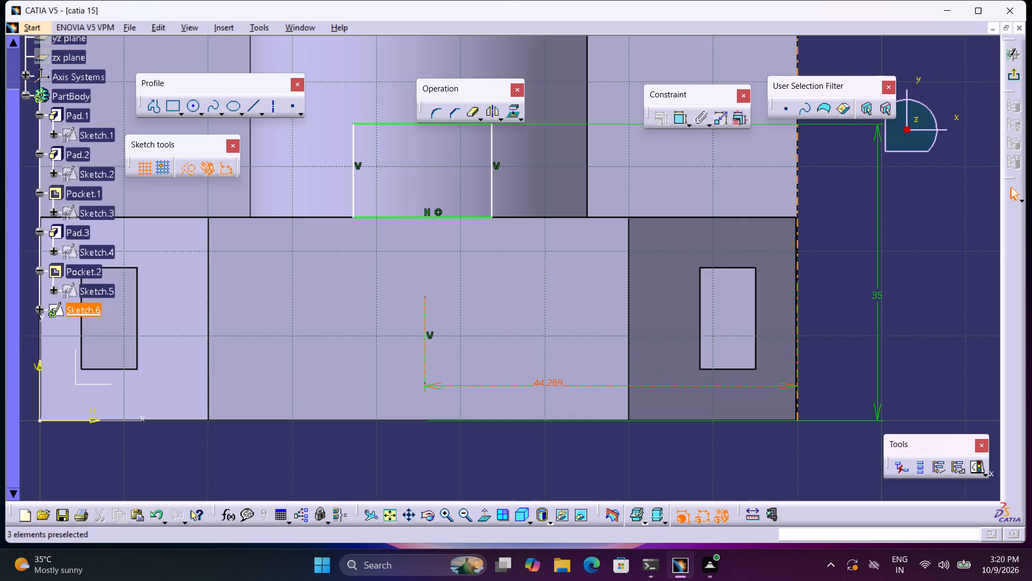
{"action": "double_click", "coordinate": [558, 386]}
{"action": "type", "text": "45"}
{"action": "key", "text": "Return"}
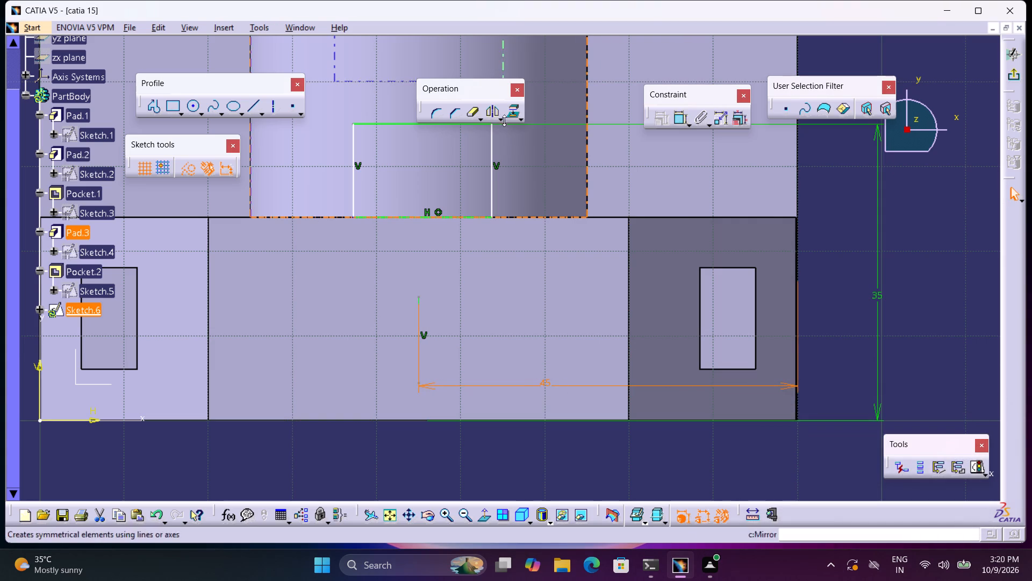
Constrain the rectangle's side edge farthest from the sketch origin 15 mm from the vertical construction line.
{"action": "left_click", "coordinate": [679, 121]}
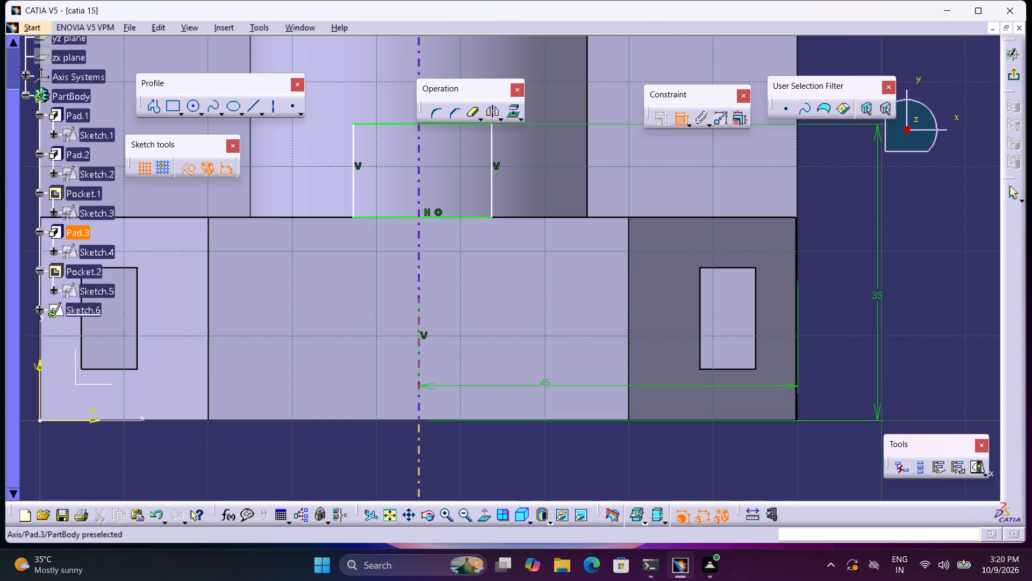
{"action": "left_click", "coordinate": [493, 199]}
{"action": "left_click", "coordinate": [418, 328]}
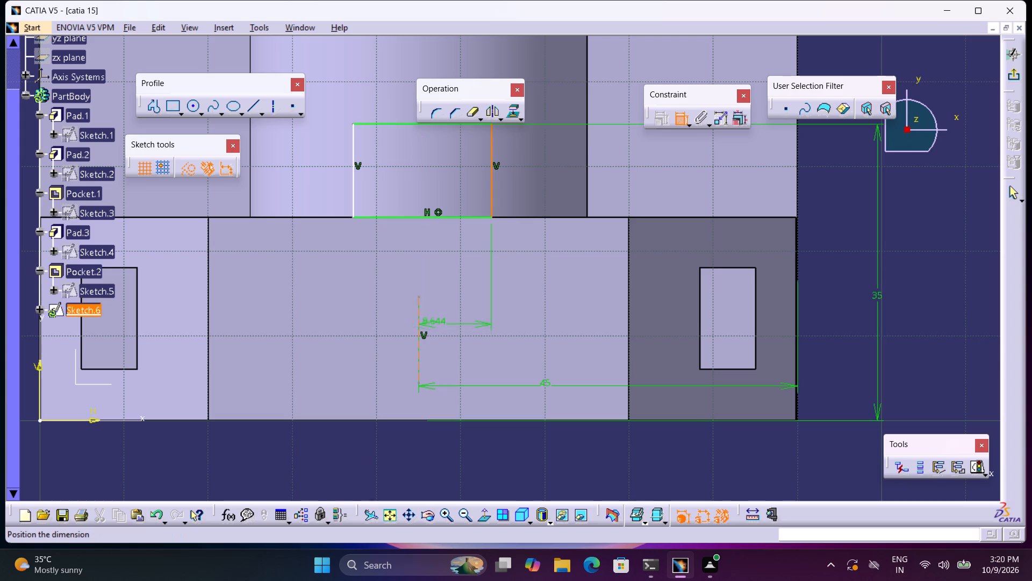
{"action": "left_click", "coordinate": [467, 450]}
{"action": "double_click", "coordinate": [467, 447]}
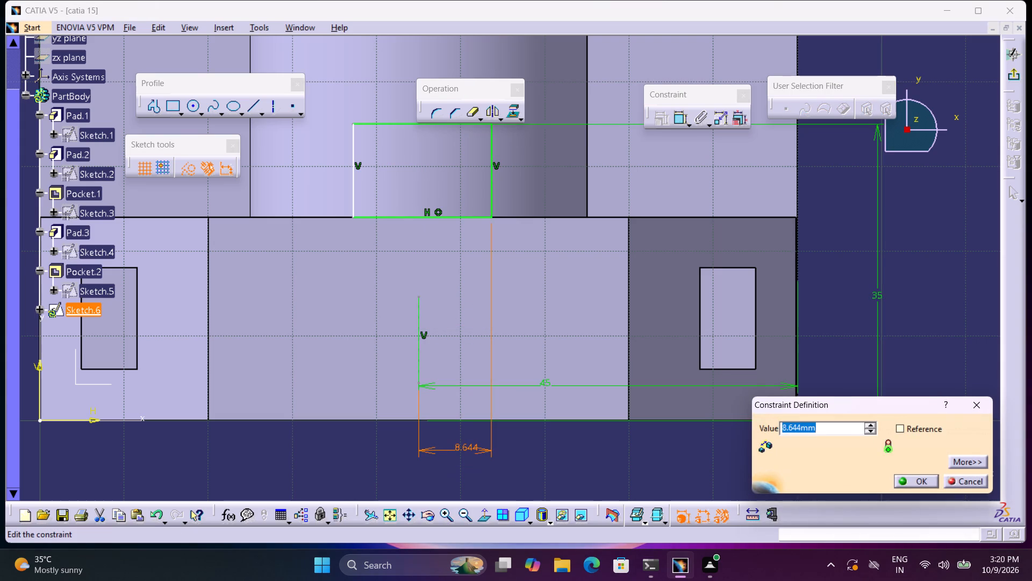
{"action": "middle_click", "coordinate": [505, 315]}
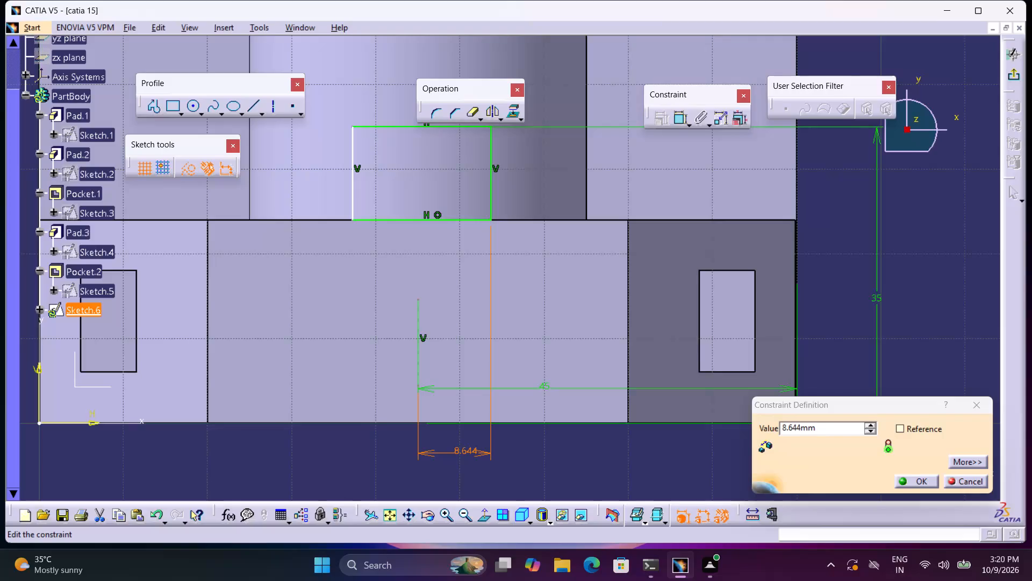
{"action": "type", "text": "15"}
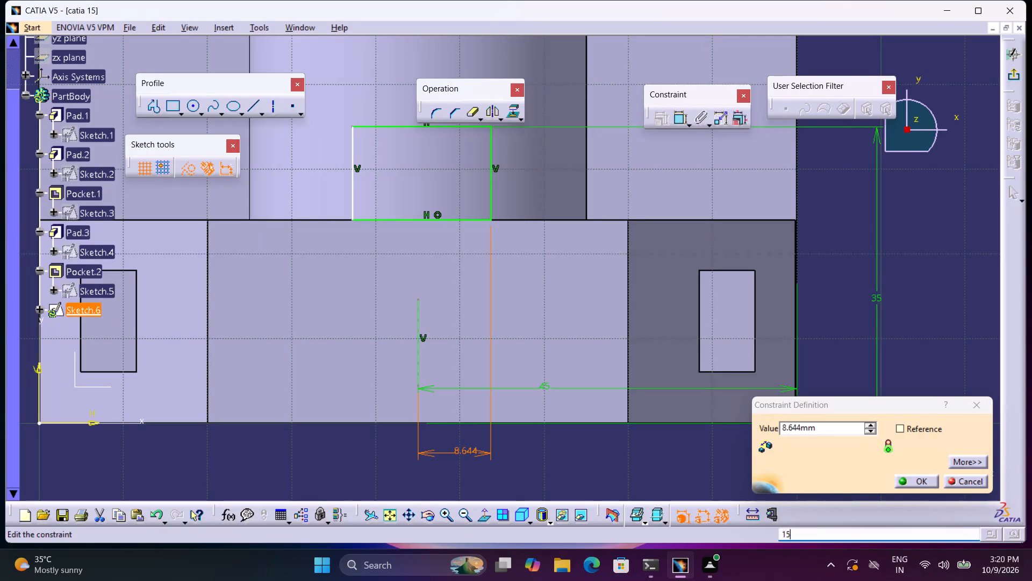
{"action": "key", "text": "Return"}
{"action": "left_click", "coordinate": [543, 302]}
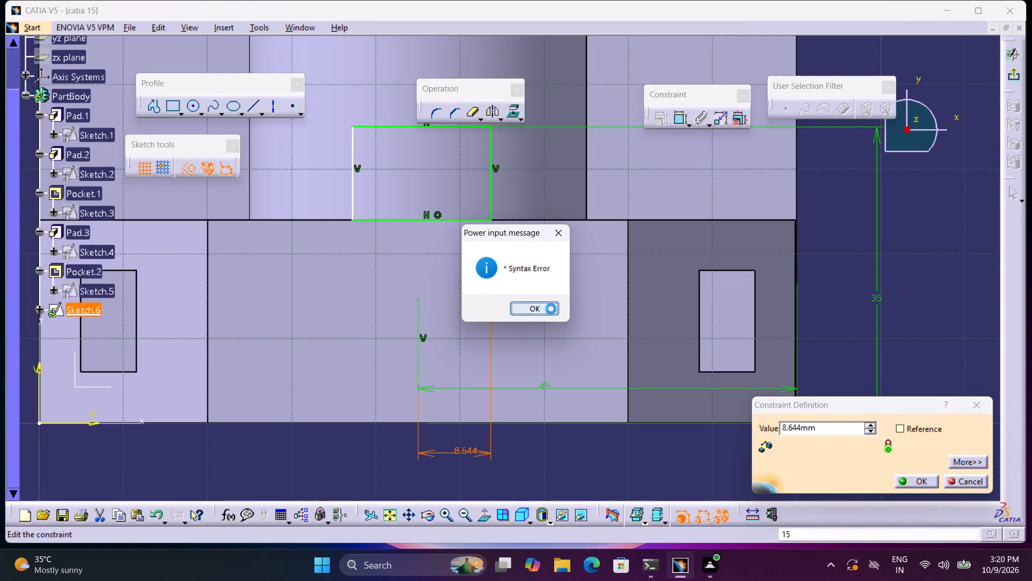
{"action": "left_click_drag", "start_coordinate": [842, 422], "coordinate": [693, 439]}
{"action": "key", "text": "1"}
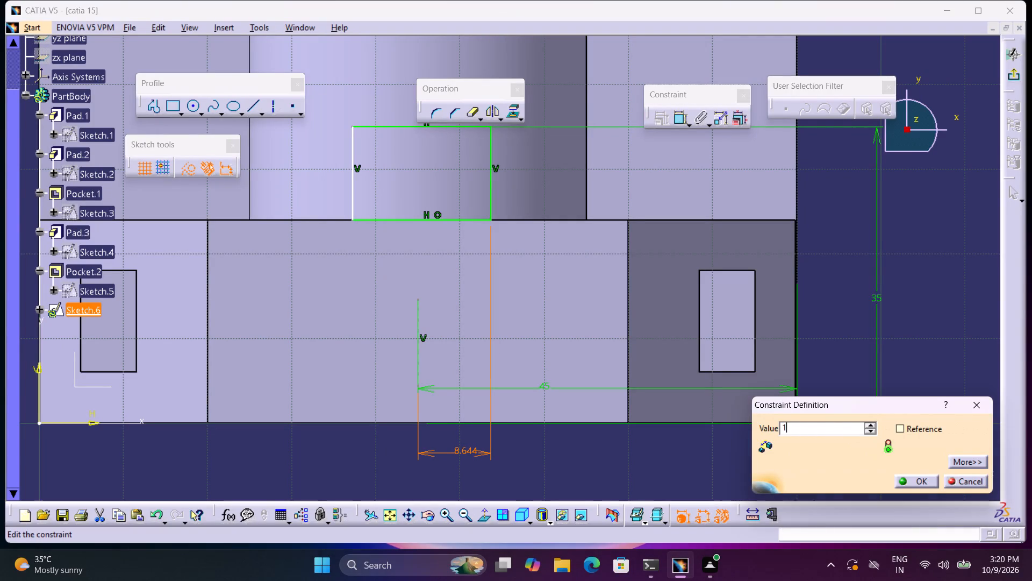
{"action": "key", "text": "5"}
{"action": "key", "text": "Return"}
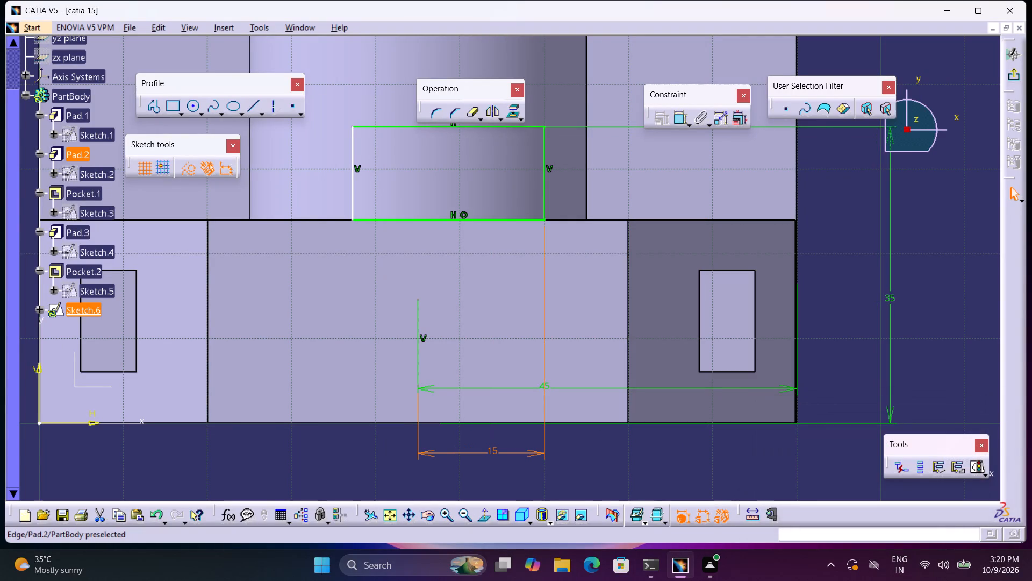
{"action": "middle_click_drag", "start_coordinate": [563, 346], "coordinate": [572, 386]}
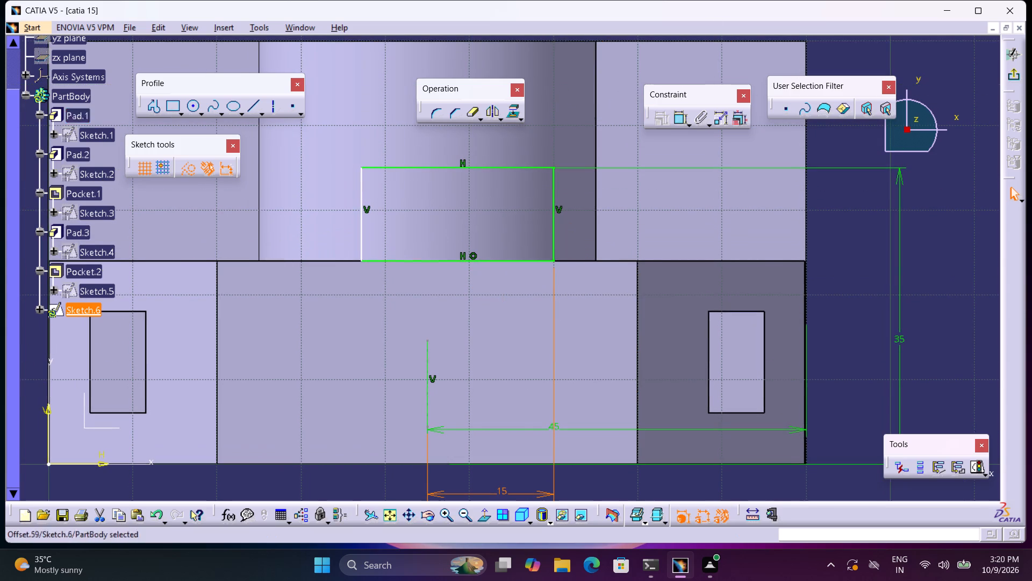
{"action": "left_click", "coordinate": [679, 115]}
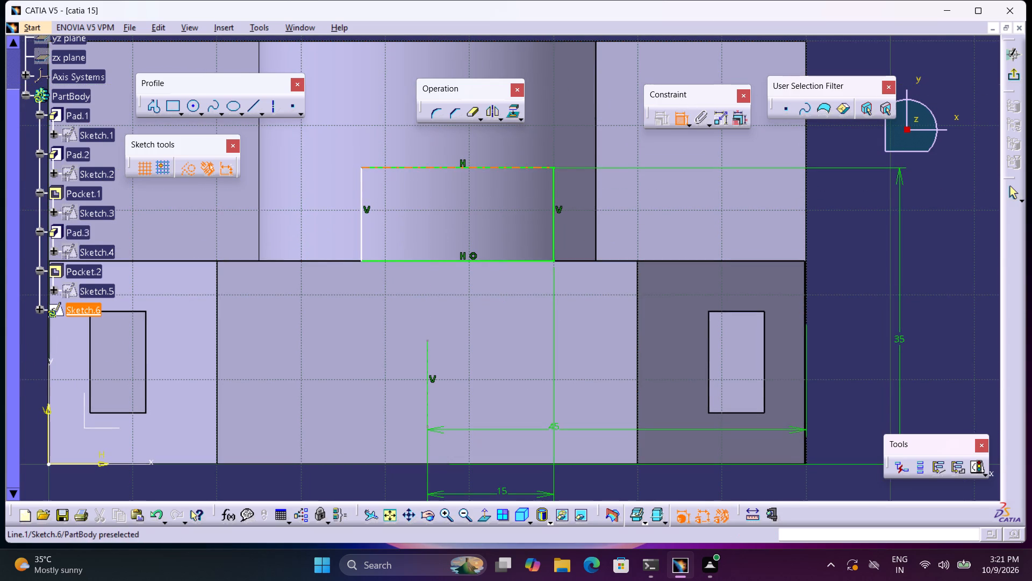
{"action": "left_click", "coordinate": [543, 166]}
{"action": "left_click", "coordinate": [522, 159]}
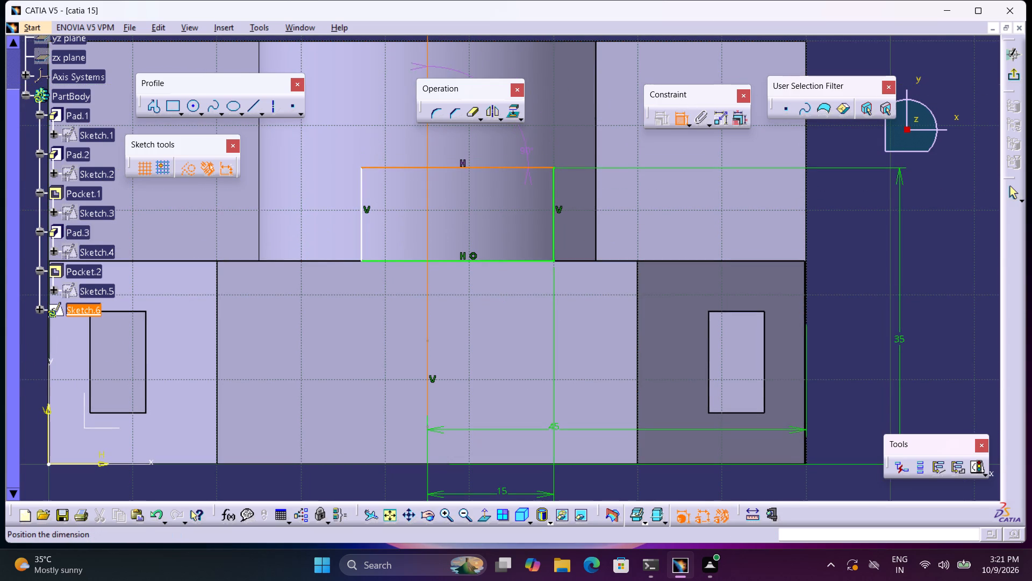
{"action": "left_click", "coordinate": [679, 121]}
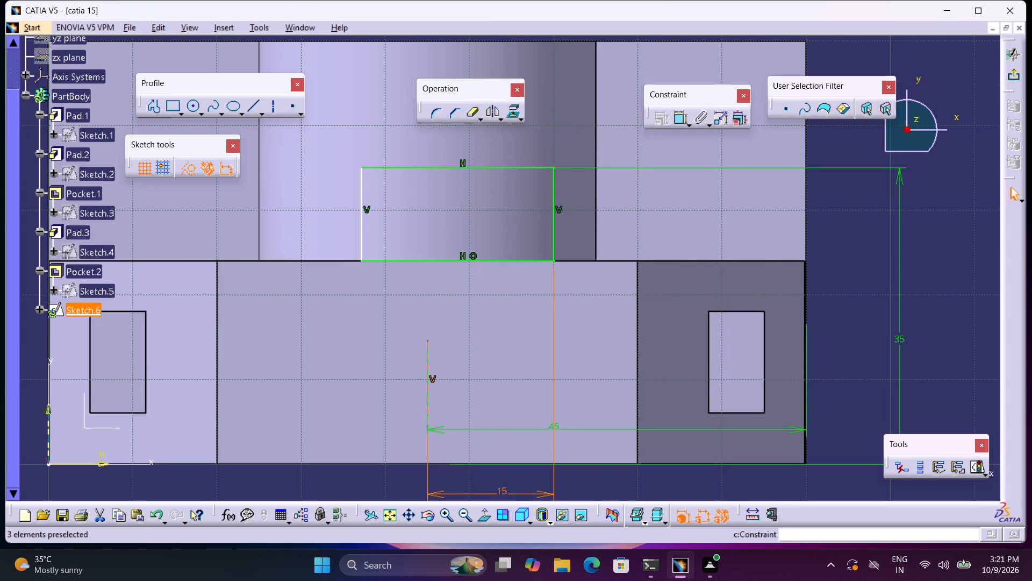
Delete the vertical construction line together with its attached 45 mm and 15 mm constraints.
{"action": "left_click", "coordinate": [427, 375]}
{"action": "key", "text": "Delete"}
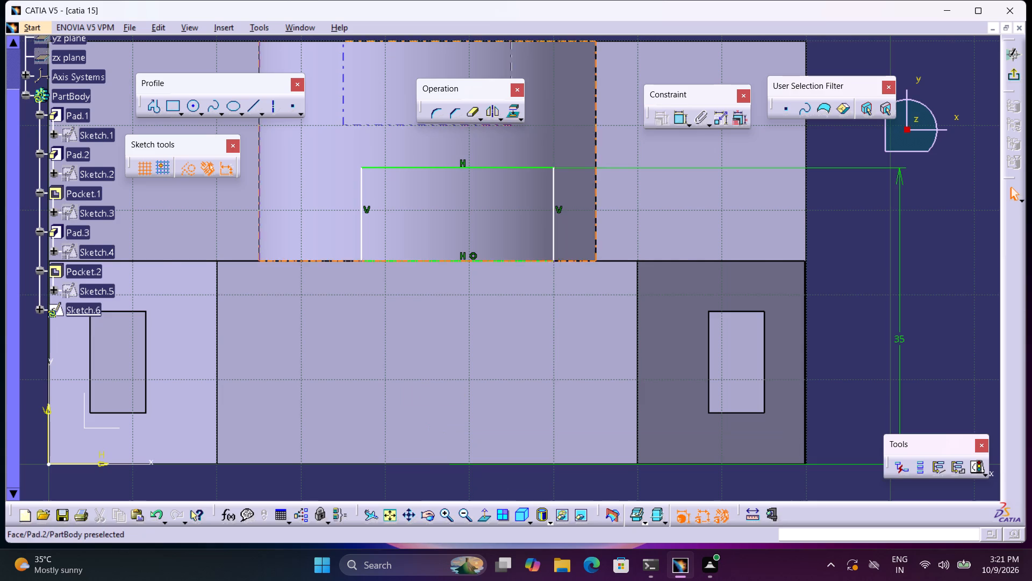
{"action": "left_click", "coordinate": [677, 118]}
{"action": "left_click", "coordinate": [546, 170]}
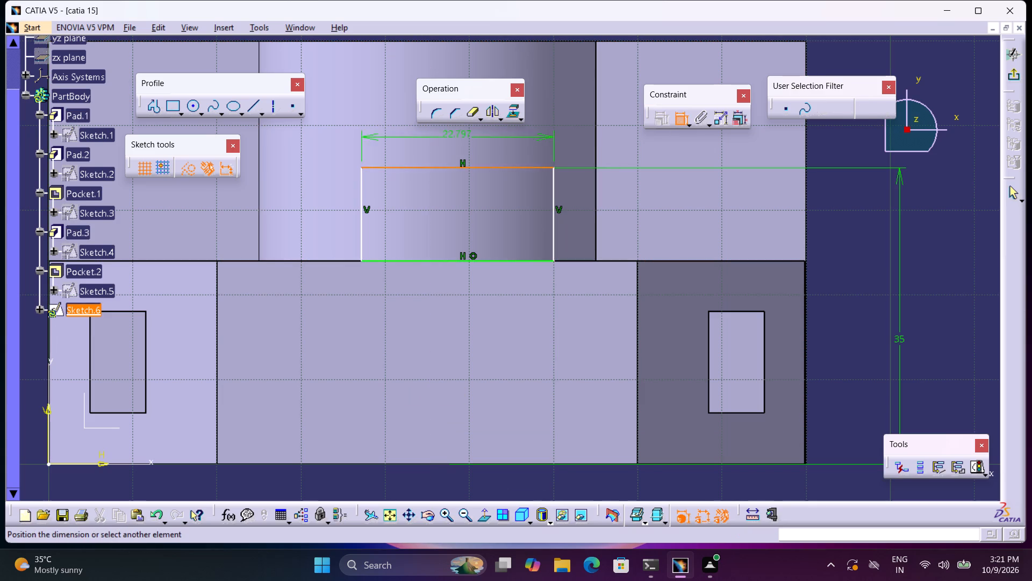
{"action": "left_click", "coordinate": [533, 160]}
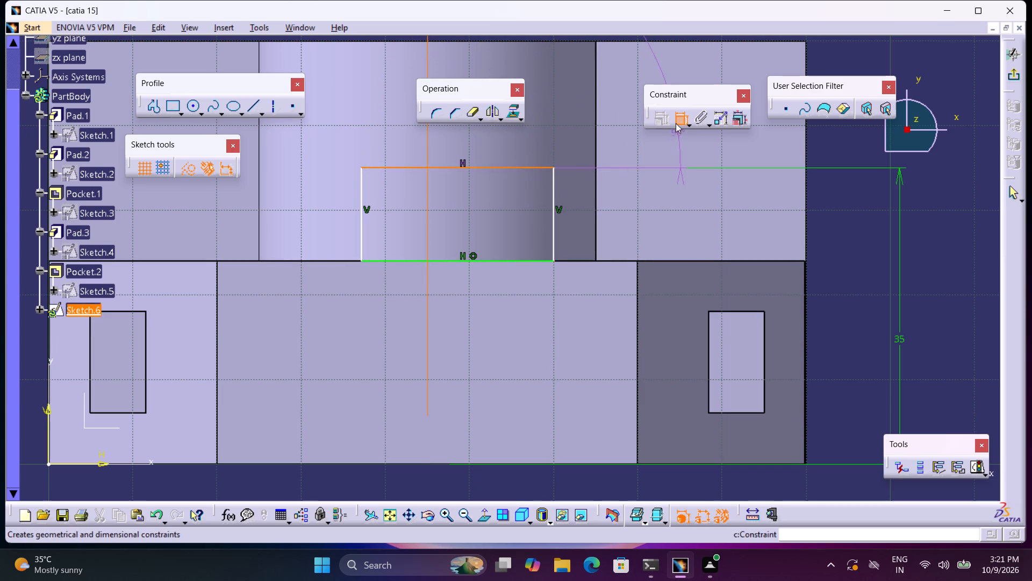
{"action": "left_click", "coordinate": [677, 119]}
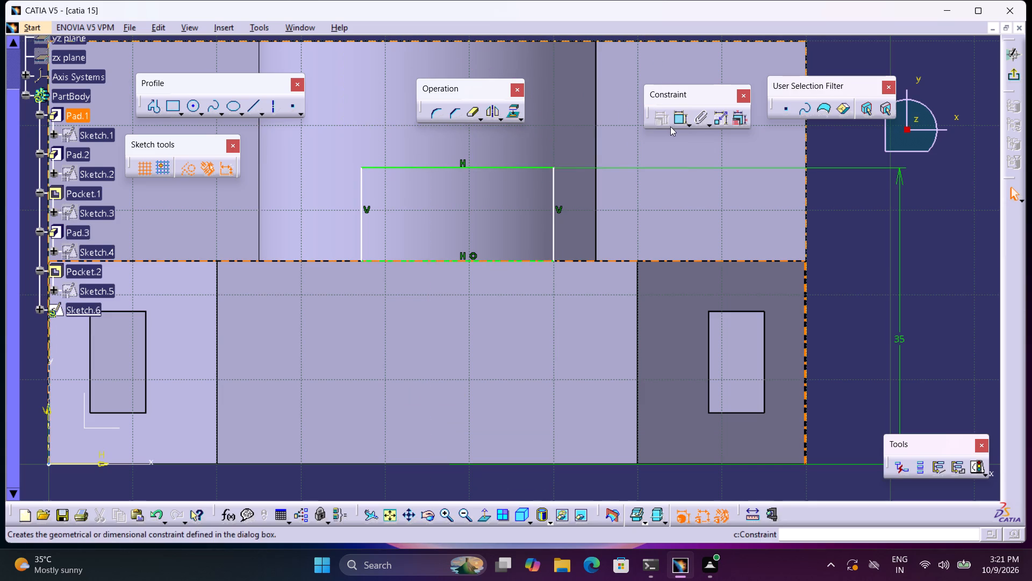
Dimension the length of the rectangle's edge farthest from the upright as 30 mm.
{"action": "left_click", "coordinate": [677, 124]}
{"action": "left_click", "coordinate": [534, 167]}
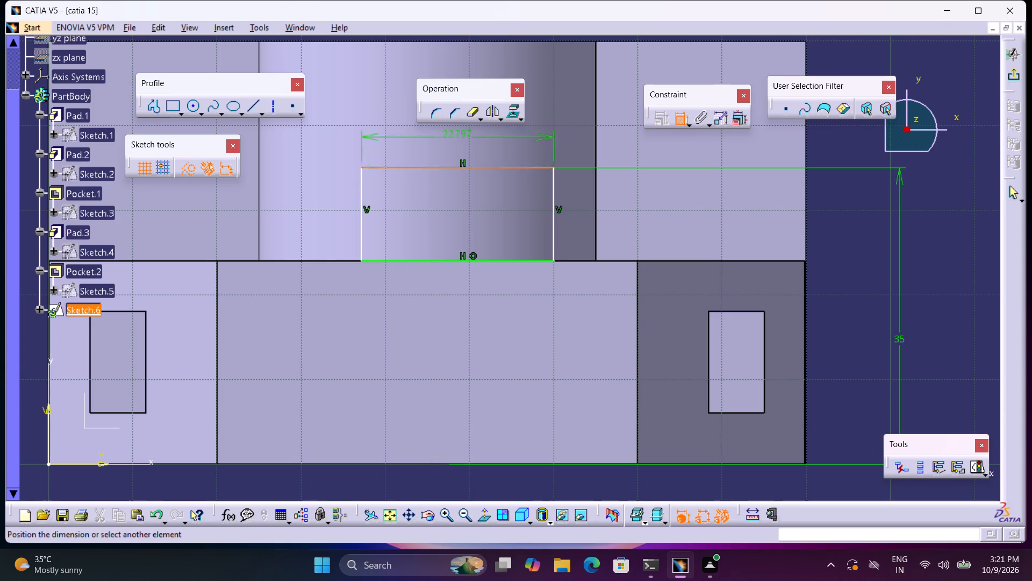
{"action": "middle_click_drag", "start_coordinate": [541, 399], "coordinate": [521, 299]}
{"action": "left_click", "coordinate": [517, 400]}
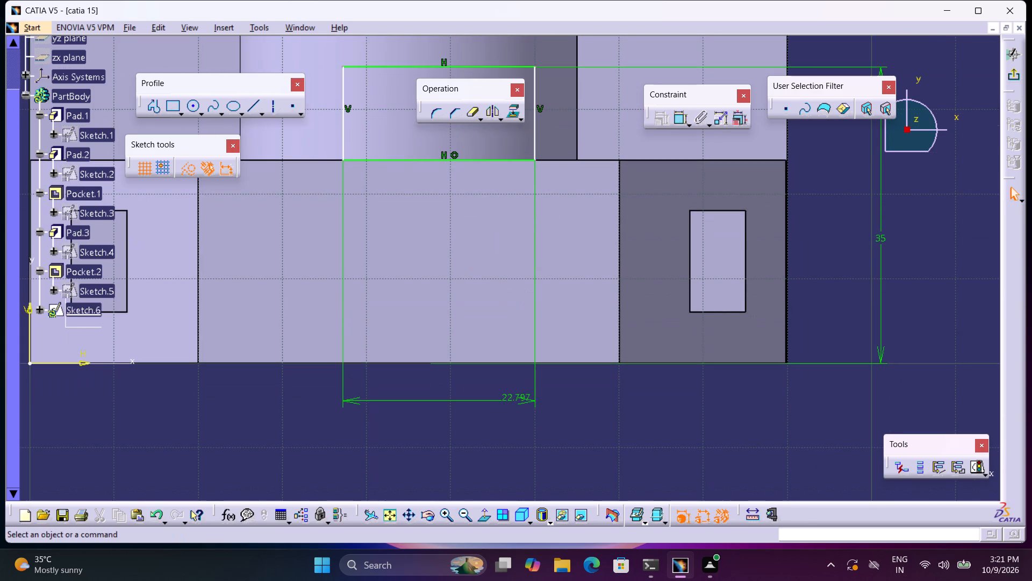
{"action": "double_click", "coordinate": [523, 390]}
{"action": "key", "text": "3"}
{"action": "key", "text": "0"}
{"action": "key", "text": "Return"}
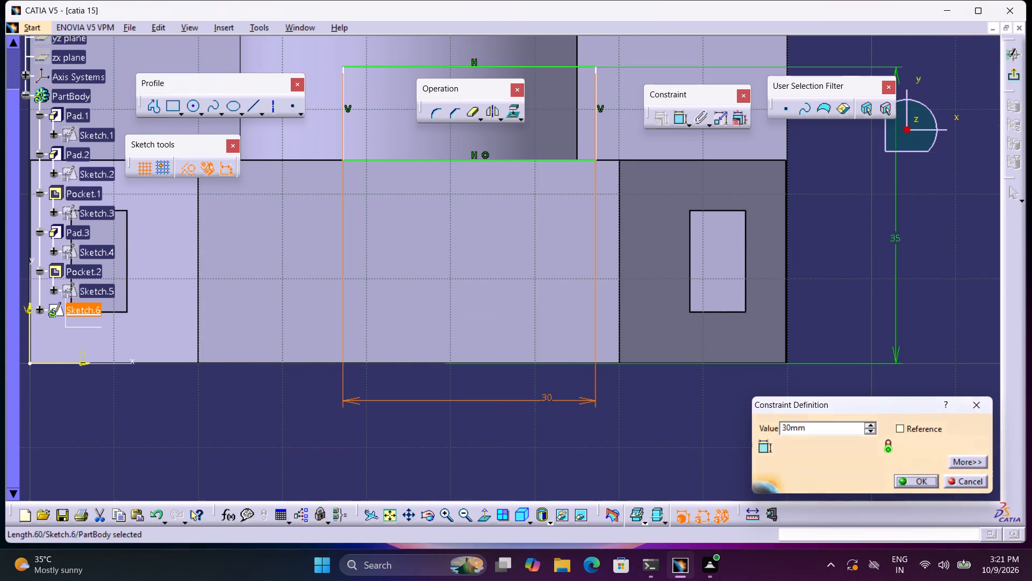
Draw a vertical construction line about 7 mm long over the upright, below the rectangle.
{"action": "middle_click_drag", "start_coordinate": [550, 267], "coordinate": [562, 375]}
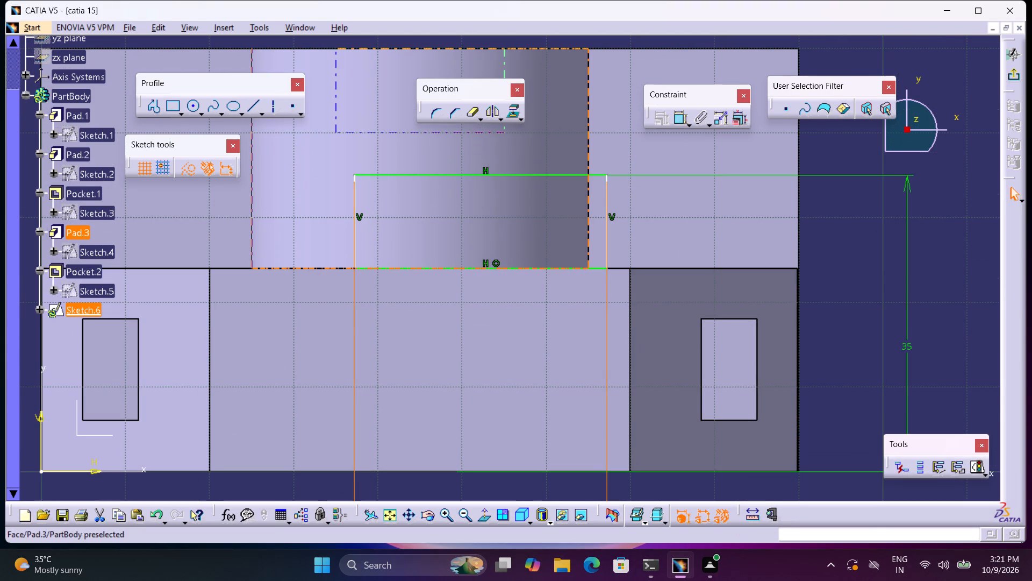
{"action": "left_click", "coordinate": [248, 109]}
{"action": "left_click", "coordinate": [416, 338]}
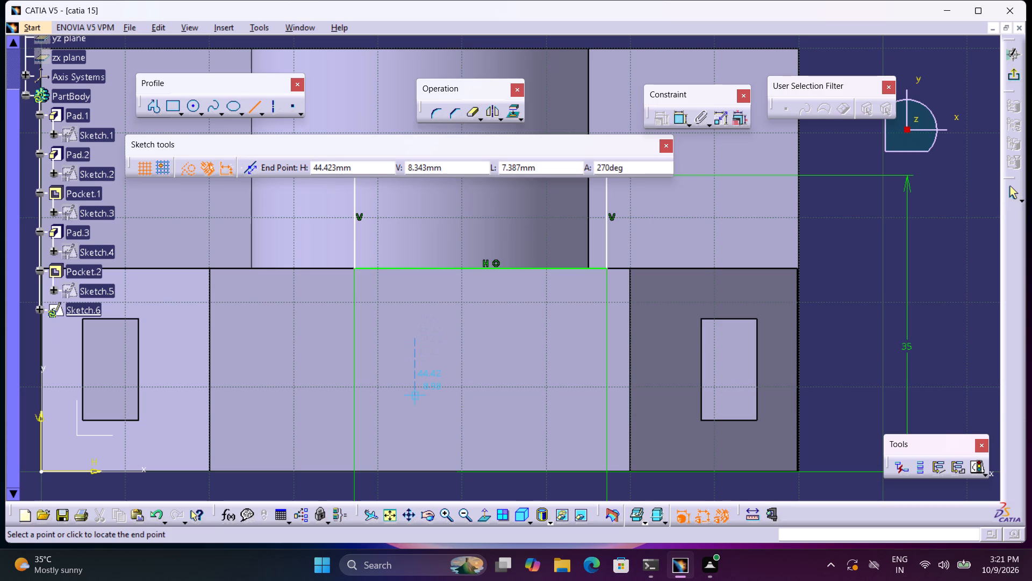
{"action": "left_click", "coordinate": [415, 401]}
Constrain the construction line 45 mm from the base plate's end edge farthest from the sketch origin.
{"action": "left_click", "coordinate": [683, 115]}
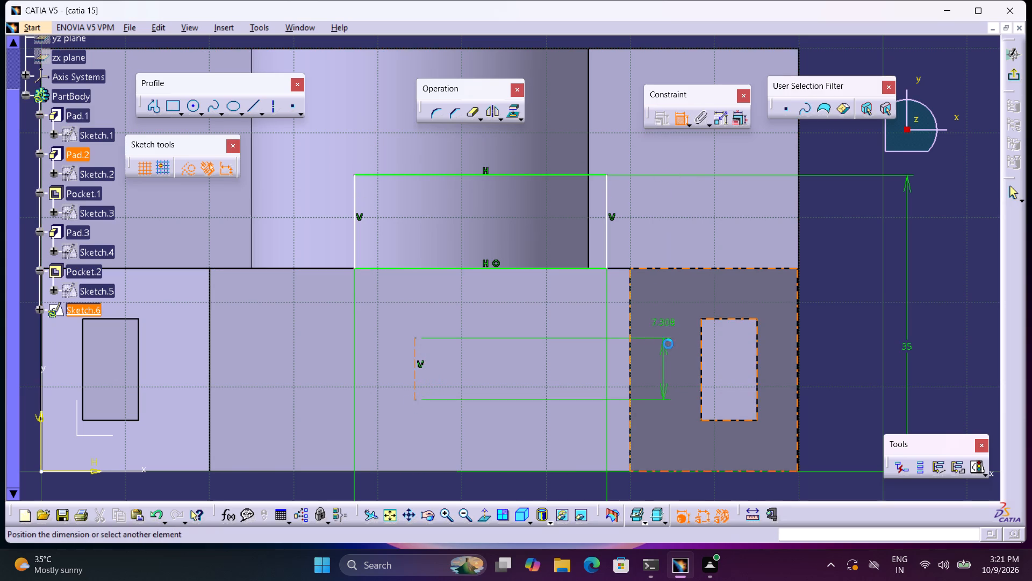
{"action": "middle_click_drag", "start_coordinate": [666, 342], "coordinate": [641, 271]}
{"action": "left_click", "coordinate": [775, 347]}
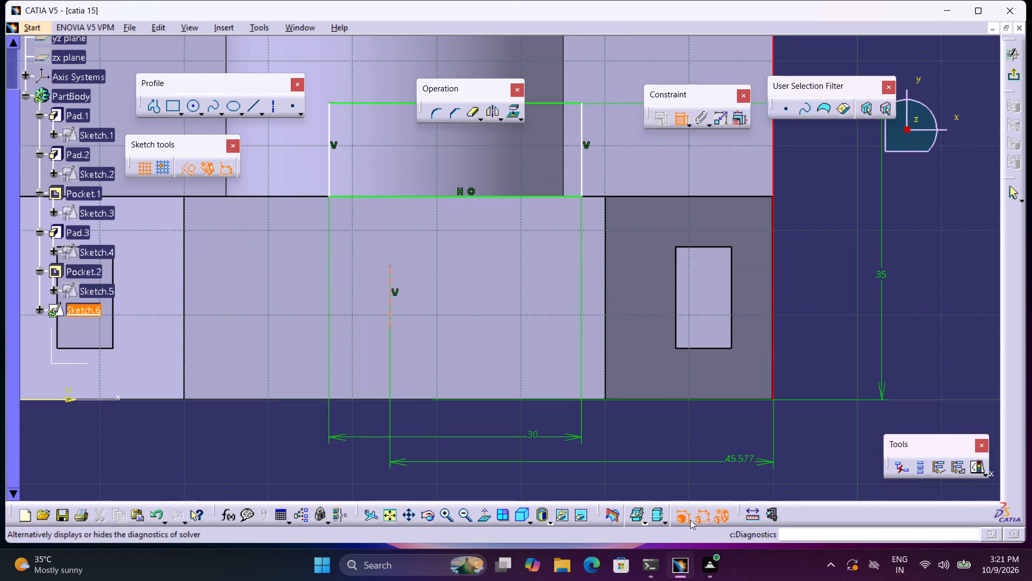
{"action": "left_click", "coordinate": [675, 467]}
{"action": "double_click", "coordinate": [677, 463]}
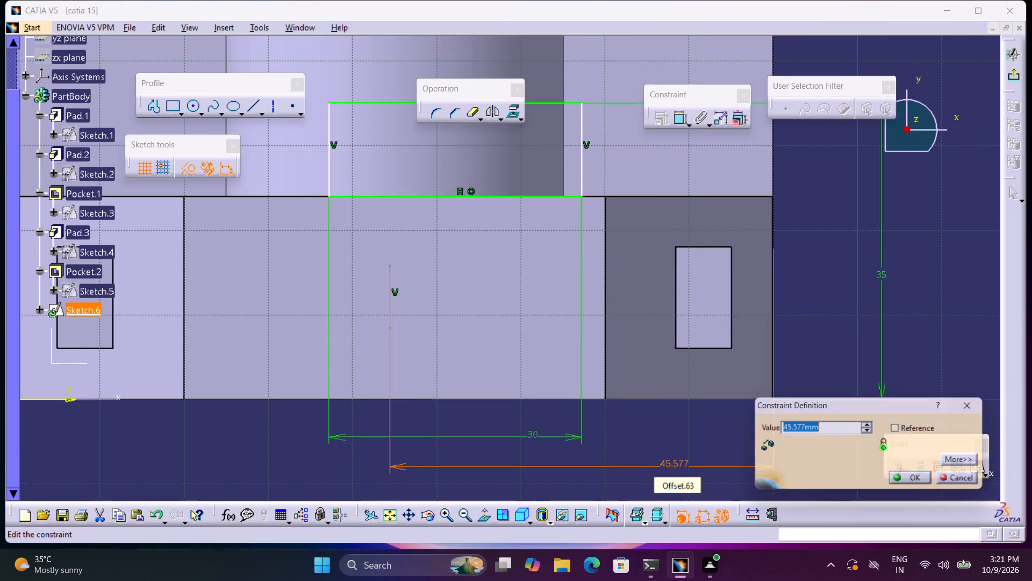
{"action": "type", "text": "45"}
{"action": "key", "text": "Return"}
Constrain the rectangle's side edge farthest from the sketch origin 15 mm from the construction line and exit the sketch.
{"action": "middle_click_drag", "start_coordinate": [677, 408], "coordinate": [678, 449]}
{"action": "left_click", "coordinate": [682, 124]}
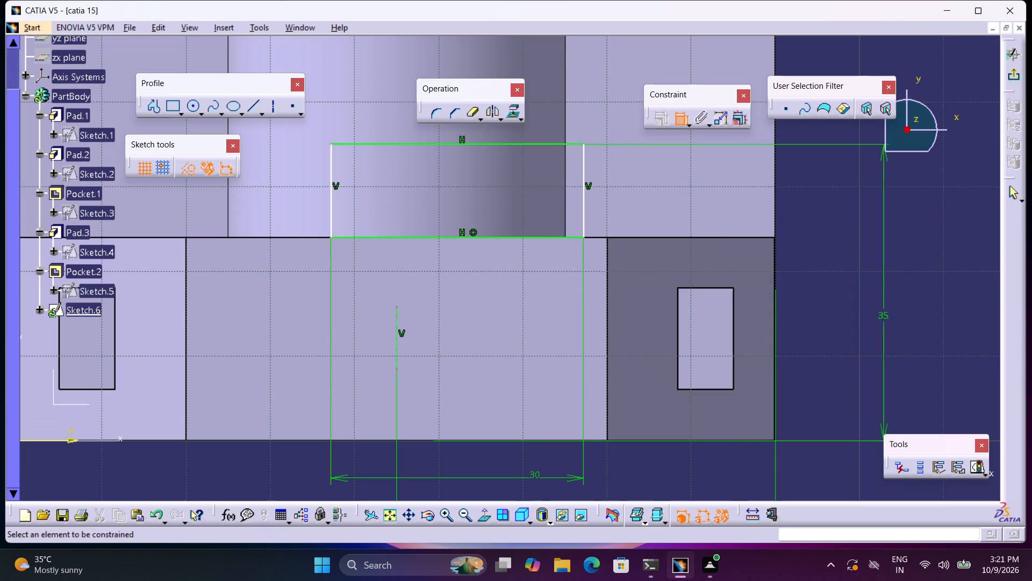
{"action": "left_click", "coordinate": [585, 157]}
{"action": "left_click", "coordinate": [582, 155]}
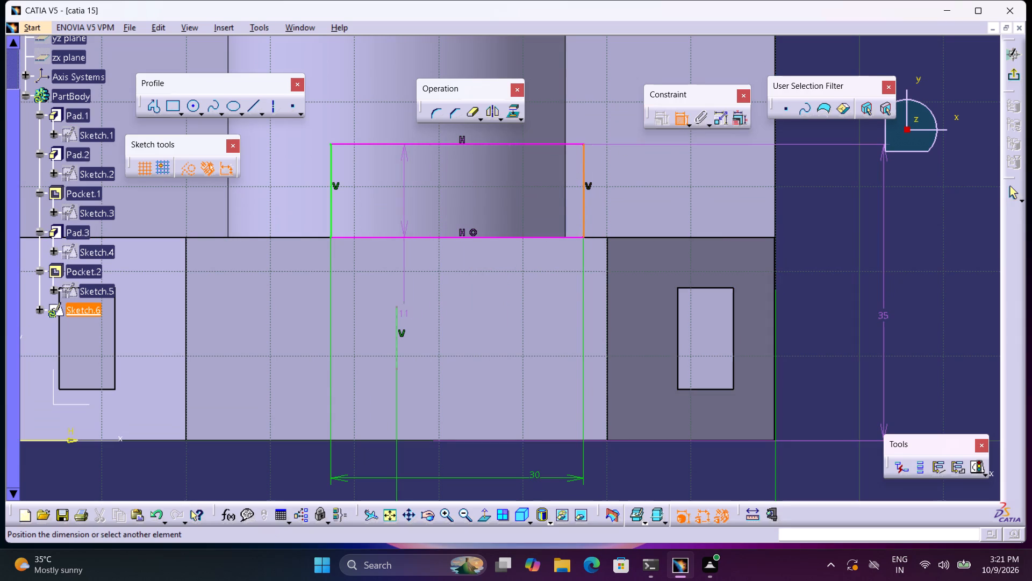
{"action": "left_click", "coordinate": [397, 317]}
{"action": "left_click", "coordinate": [488, 322]}
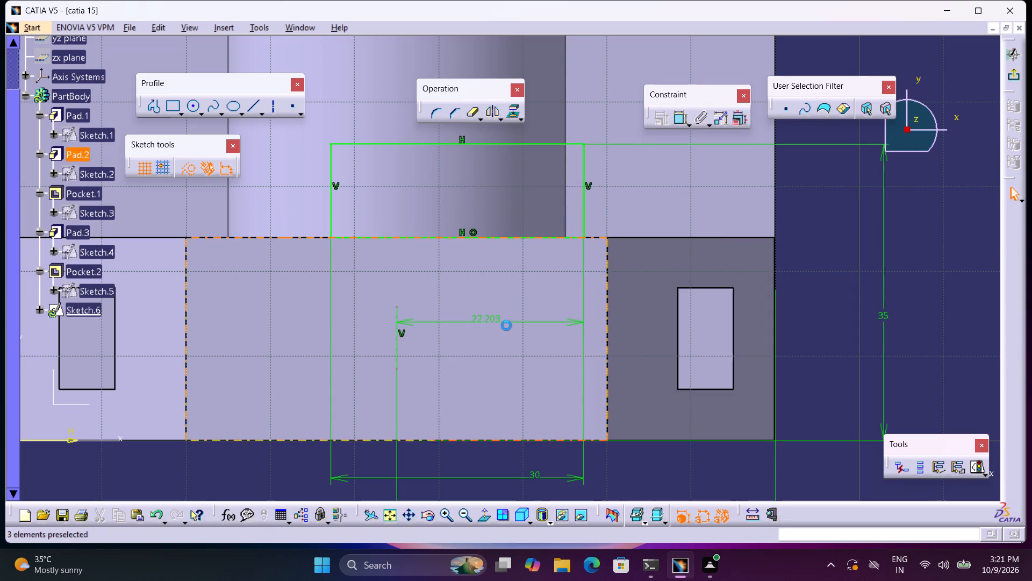
{"action": "double_click", "coordinate": [498, 316]}
{"action": "type", "text": "15"}
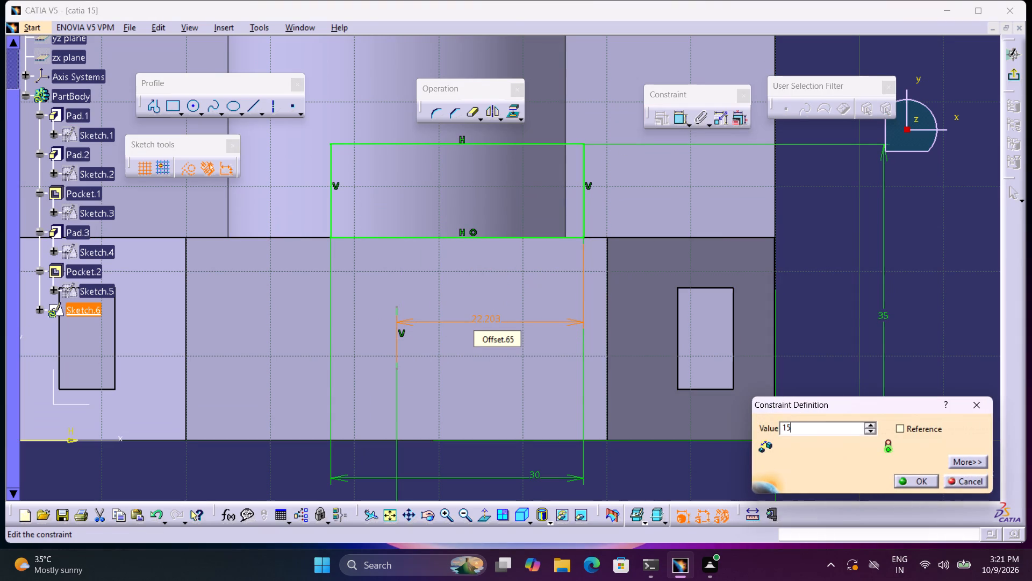
{"action": "key", "text": "Return"}
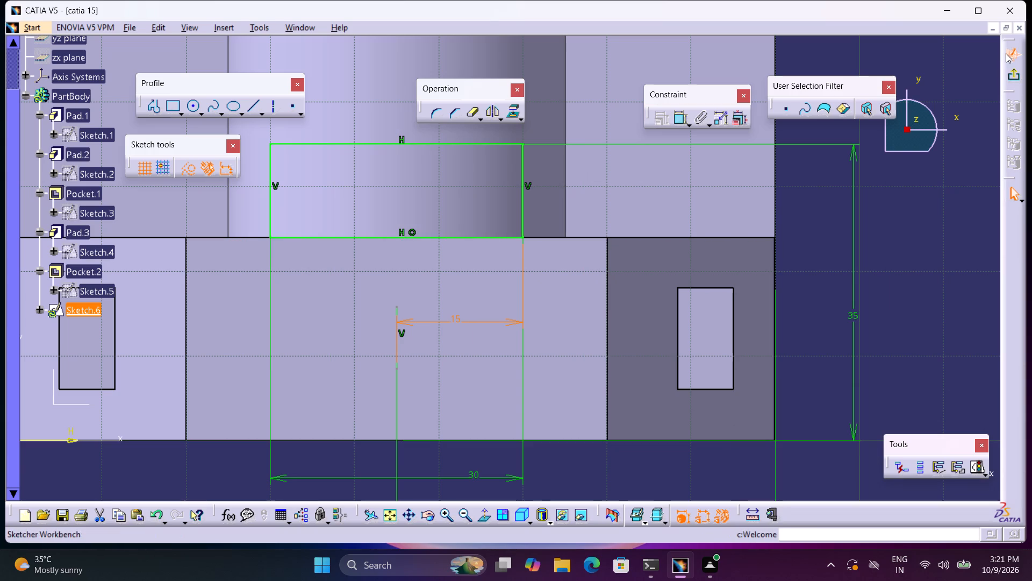
{"action": "left_click", "coordinate": [1012, 73]}
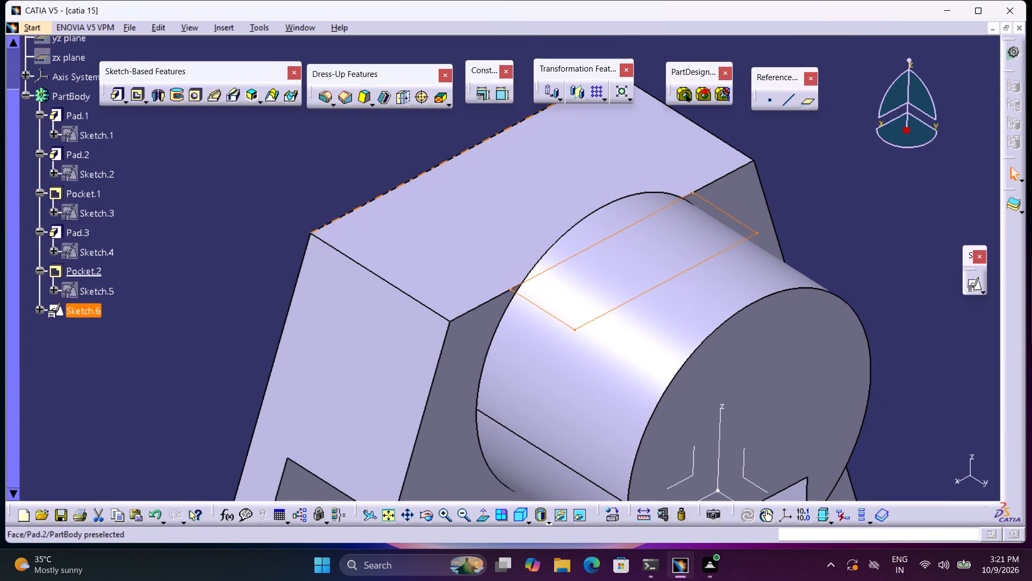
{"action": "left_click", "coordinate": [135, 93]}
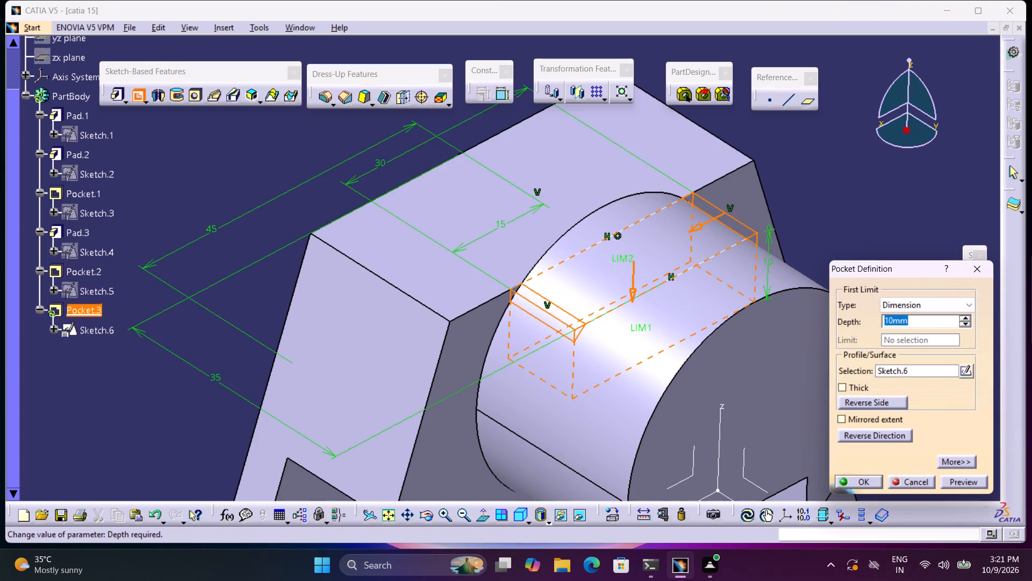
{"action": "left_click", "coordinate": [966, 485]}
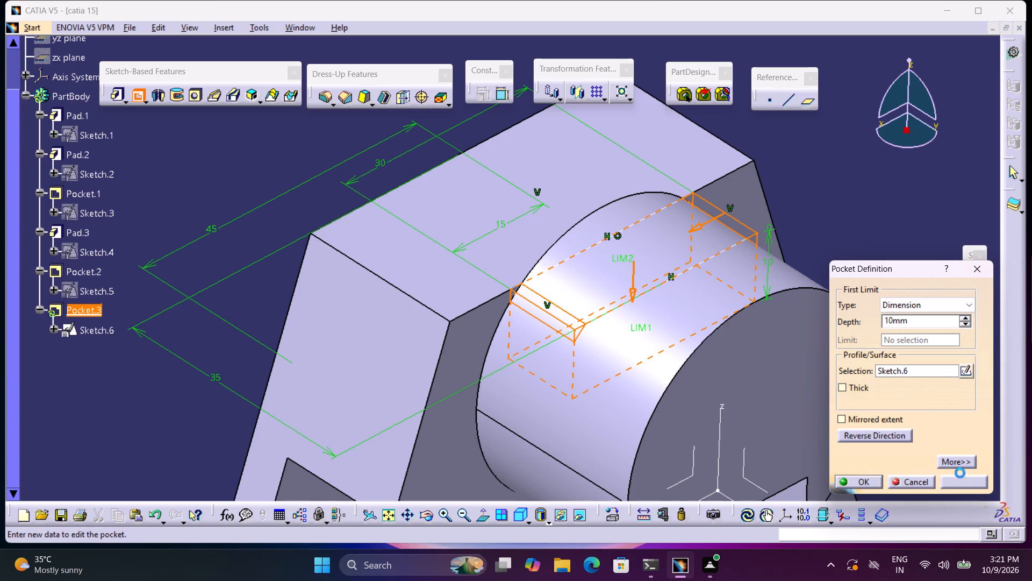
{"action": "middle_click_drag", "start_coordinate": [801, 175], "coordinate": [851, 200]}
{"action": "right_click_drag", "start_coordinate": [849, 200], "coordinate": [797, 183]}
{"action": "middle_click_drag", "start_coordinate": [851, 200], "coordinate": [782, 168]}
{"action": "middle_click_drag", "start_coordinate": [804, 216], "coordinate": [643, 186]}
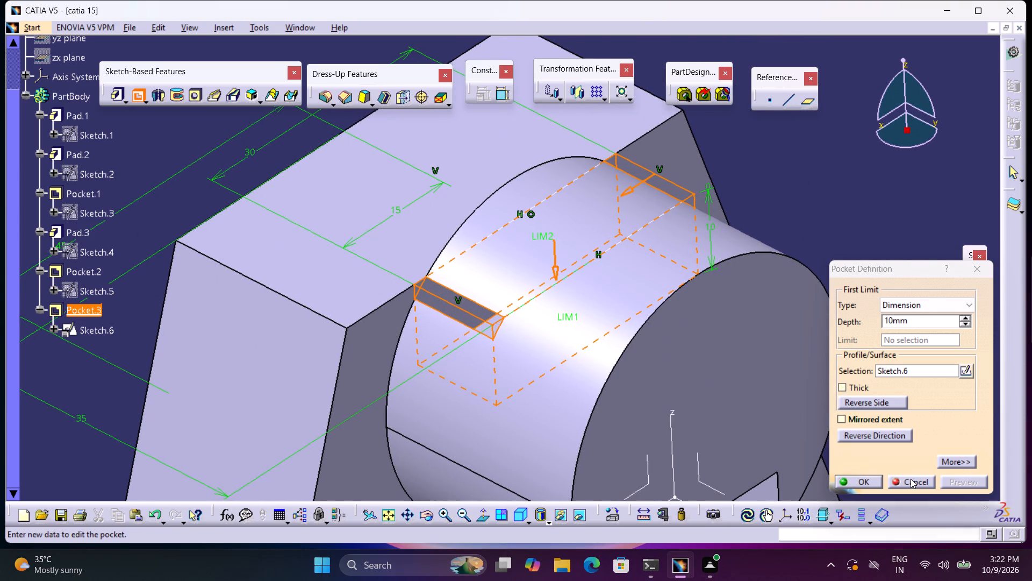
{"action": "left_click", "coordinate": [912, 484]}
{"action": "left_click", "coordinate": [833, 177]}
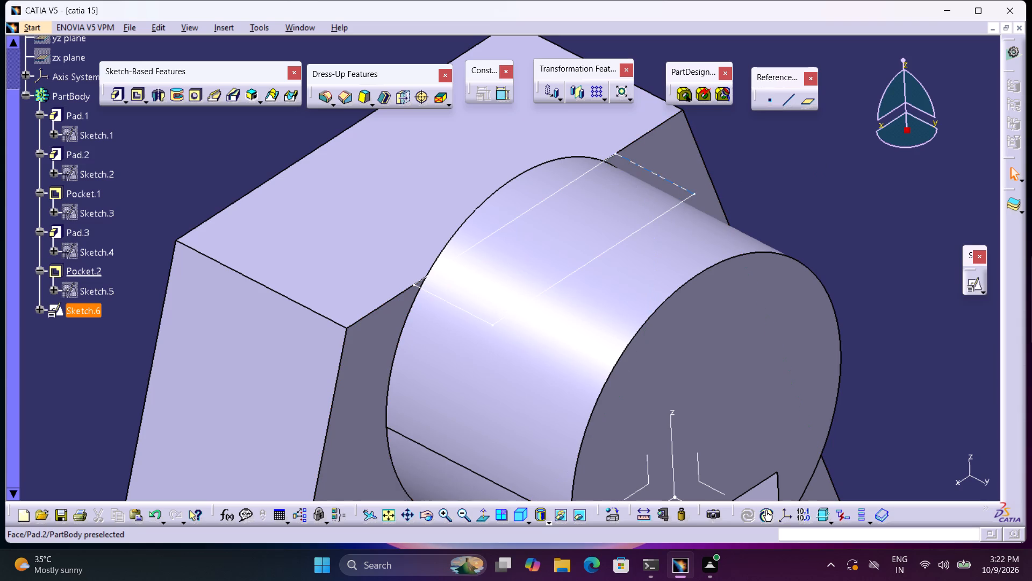
Delete Sketch.6, the unused rectangle sketch level with the upright's top face.
{"action": "left_click", "coordinate": [682, 186]}
{"action": "double_click", "coordinate": [683, 186]}
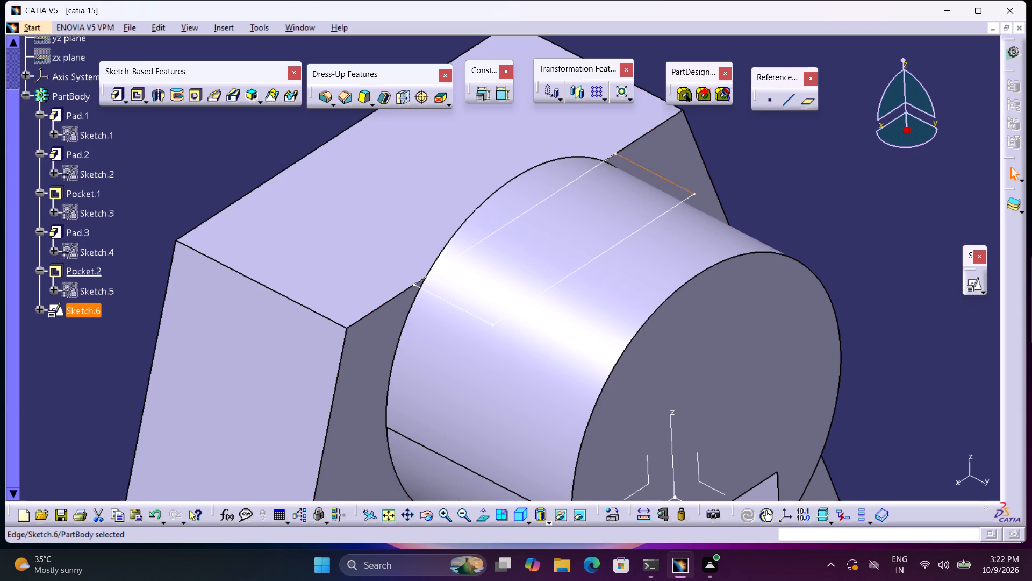
{"action": "right_click", "coordinate": [91, 303]}
{"action": "right_click", "coordinate": [101, 306]}
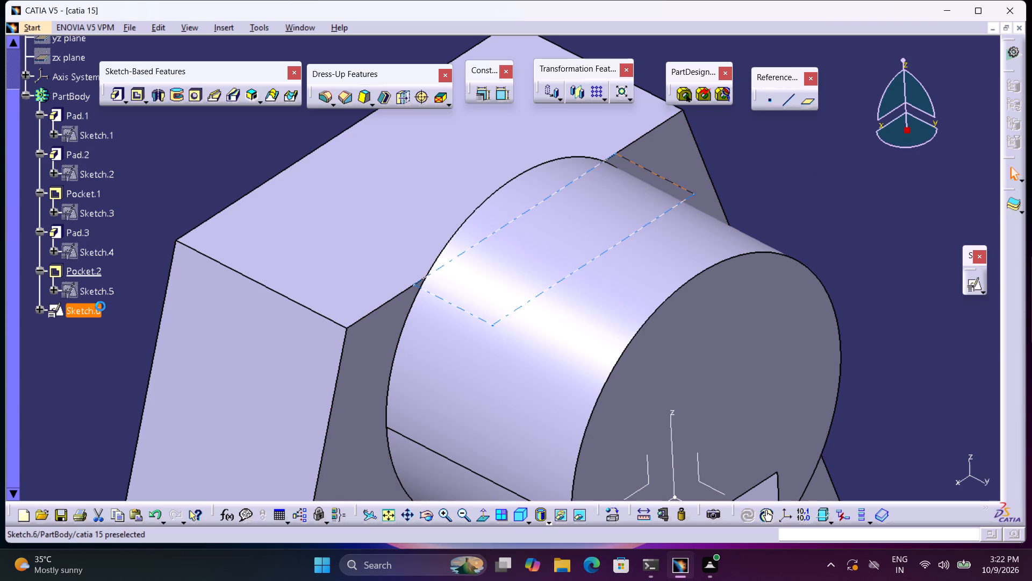
{"action": "right_click", "coordinate": [96, 310]}
{"action": "left_click", "coordinate": [153, 223]}
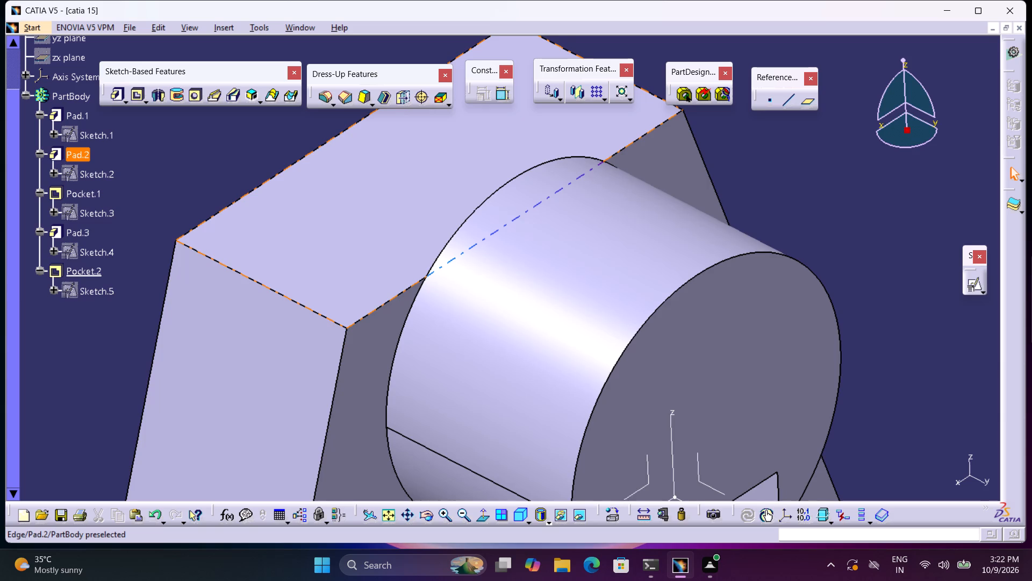
Create a positioned sketch on the cylinder's flat rear face exposed above the upright, with implicit origin and orientation.
{"action": "middle_click_drag", "start_coordinate": [410, 242], "coordinate": [700, 289]}
{"action": "right_click_drag", "start_coordinate": [468, 277], "coordinate": [700, 288]}
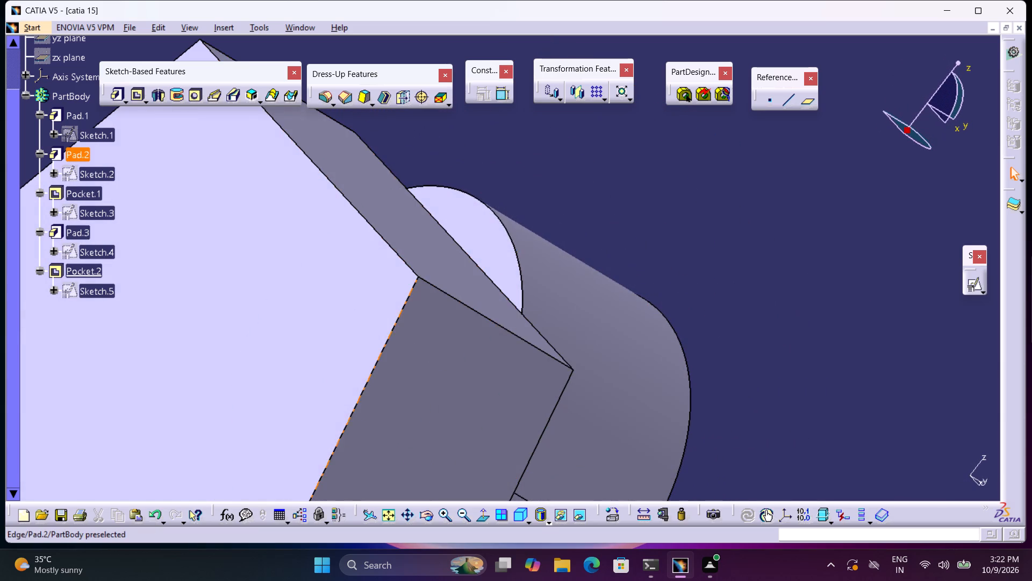
{"action": "double_click", "coordinate": [485, 228]}
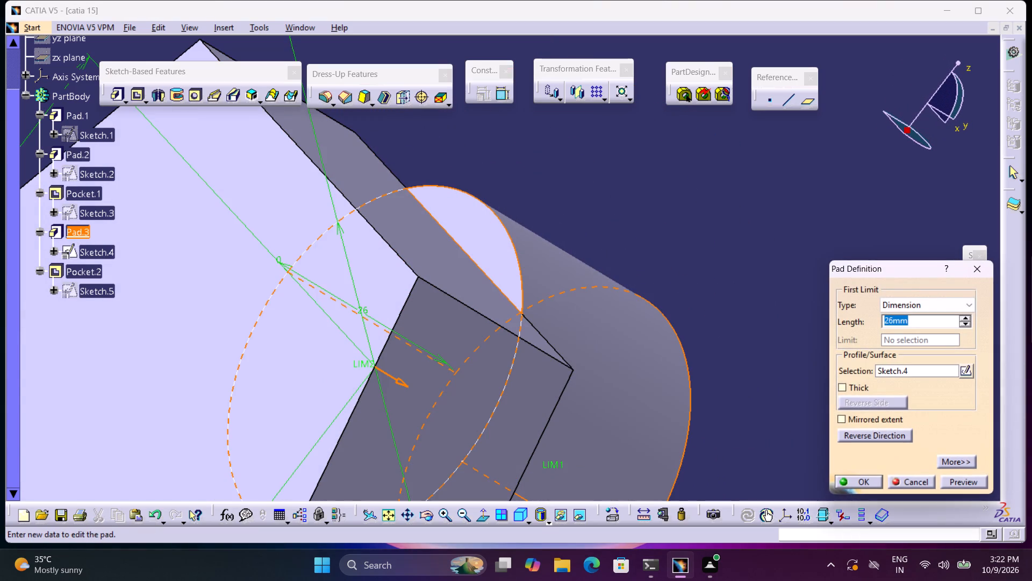
{"action": "left_click", "coordinate": [930, 478]}
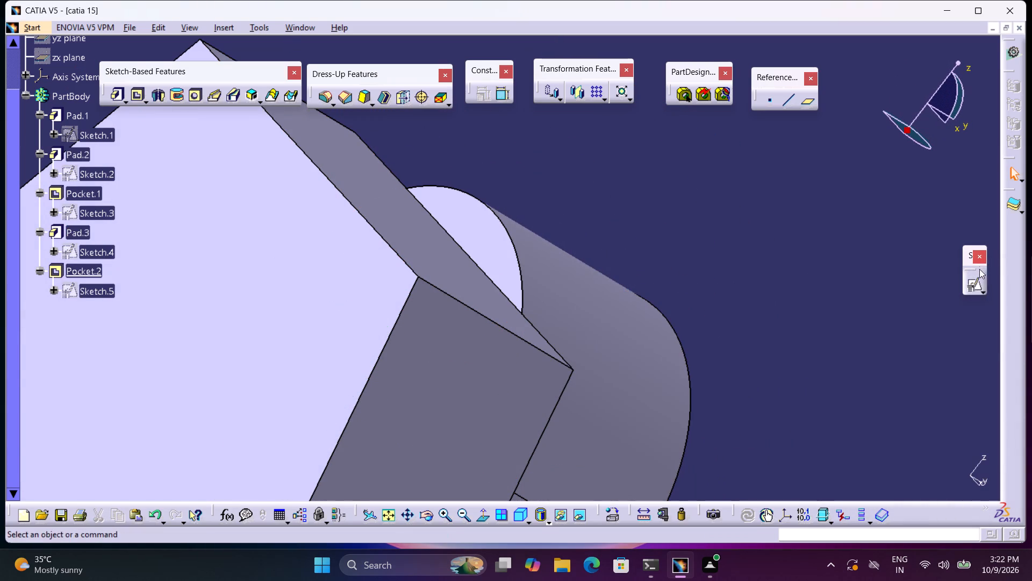
{"action": "left_click", "coordinate": [973, 284]}
{"action": "left_click", "coordinate": [470, 243]}
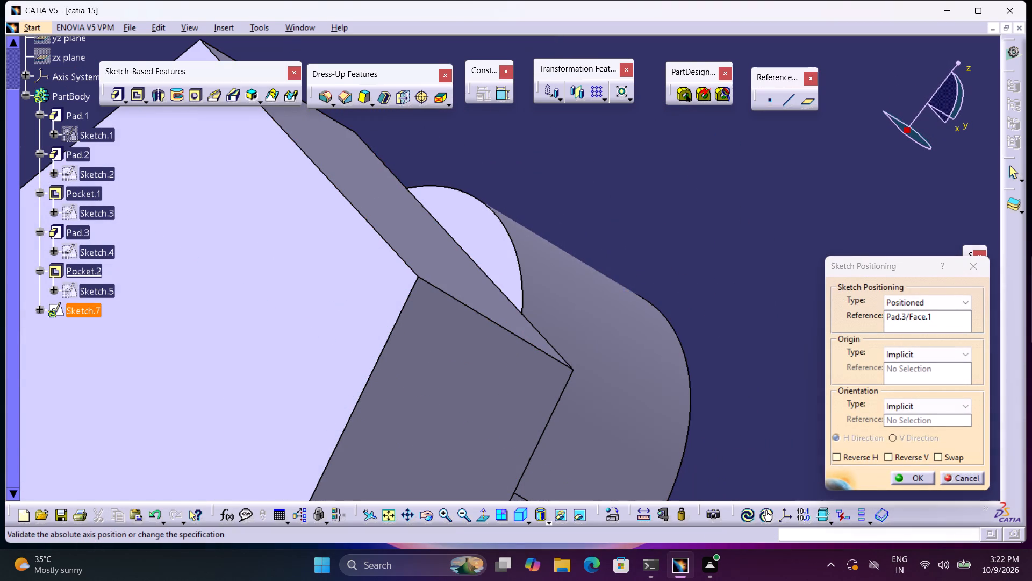
{"action": "left_click", "coordinate": [900, 472]}
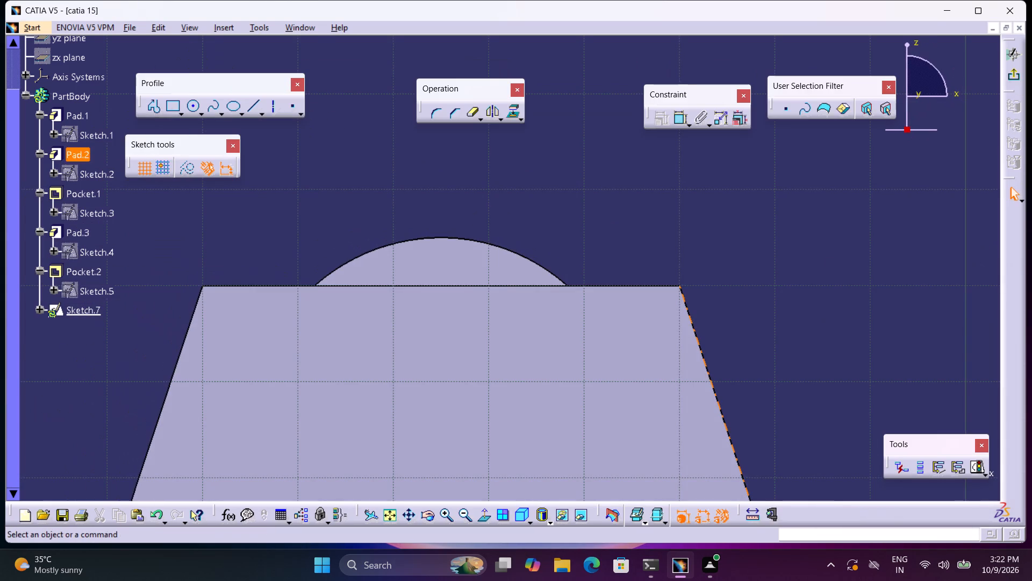
Sketch a rectangle about 19 × 5.5 mm over the exposed circular segment above the upright.
{"action": "middle_click_drag", "start_coordinate": [442, 324], "coordinate": [491, 336]}
{"action": "right_click", "coordinate": [511, 391]}
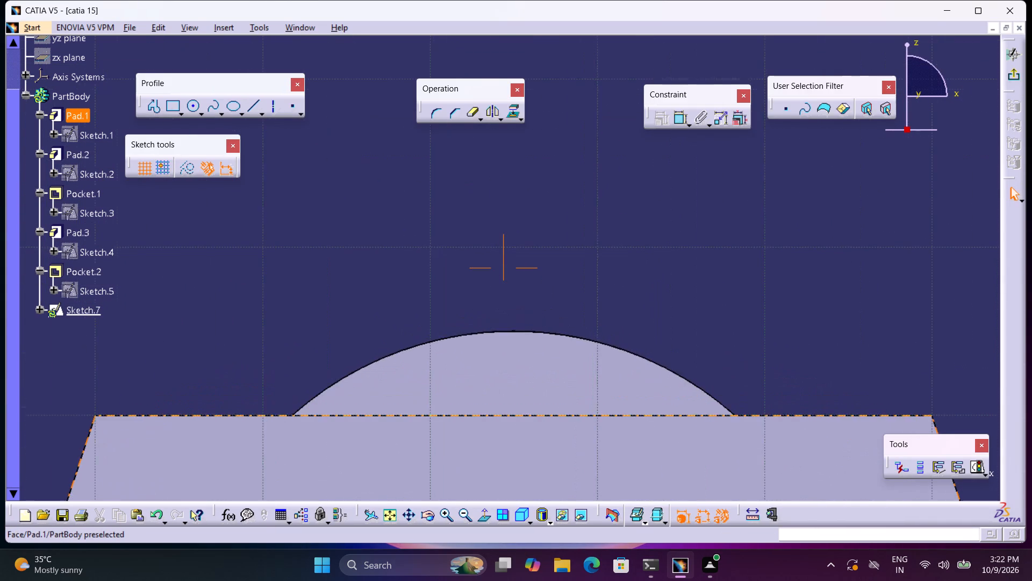
{"action": "middle_click_drag", "start_coordinate": [491, 336], "coordinate": [491, 335]}
{"action": "left_click", "coordinate": [176, 104]}
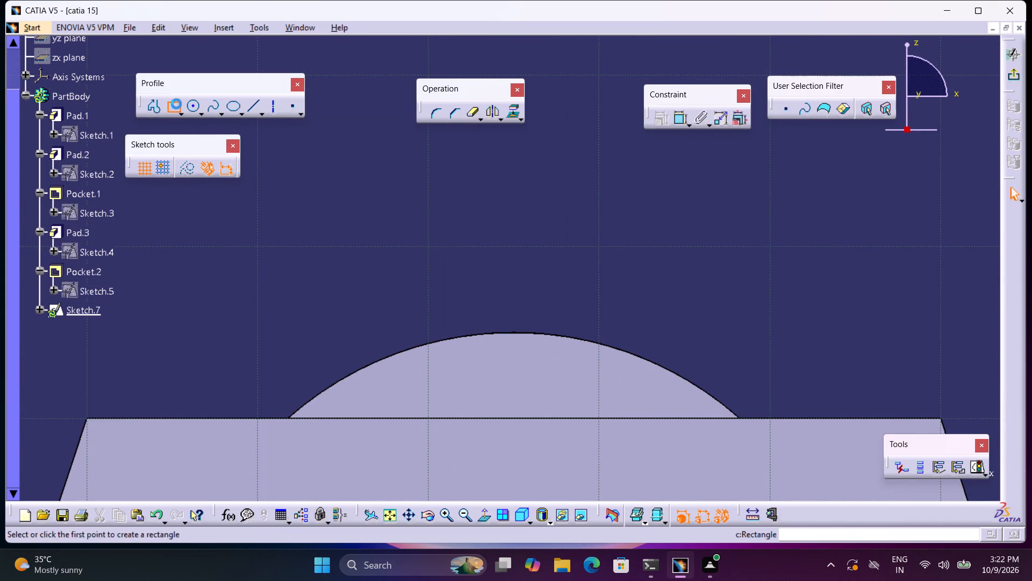
{"action": "left_click", "coordinate": [361, 282]}
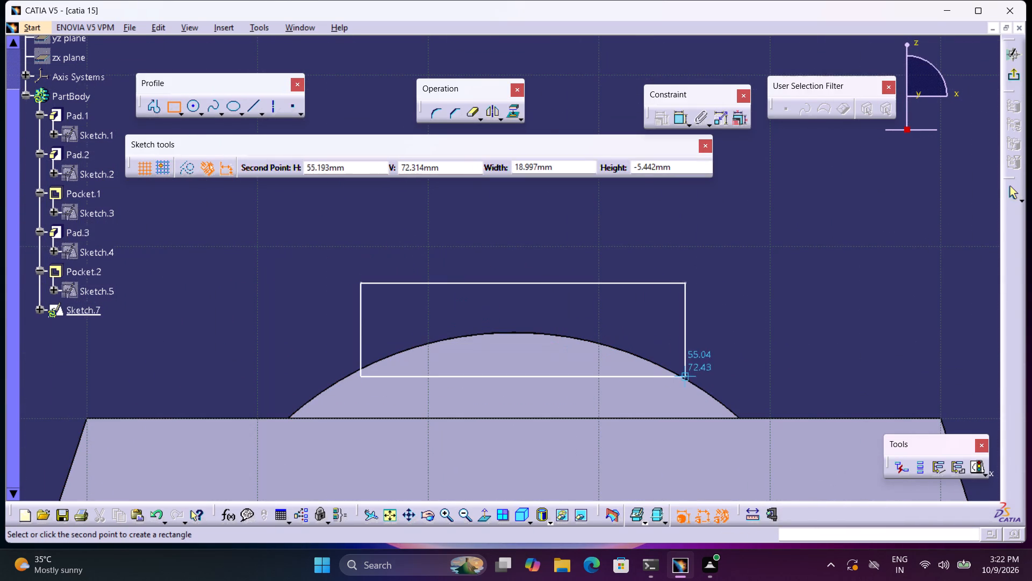
{"action": "left_click", "coordinate": [688, 378]}
Make the rectangle's lower edge coincident with the upright's top edge.
{"action": "double_click", "coordinate": [681, 115]}
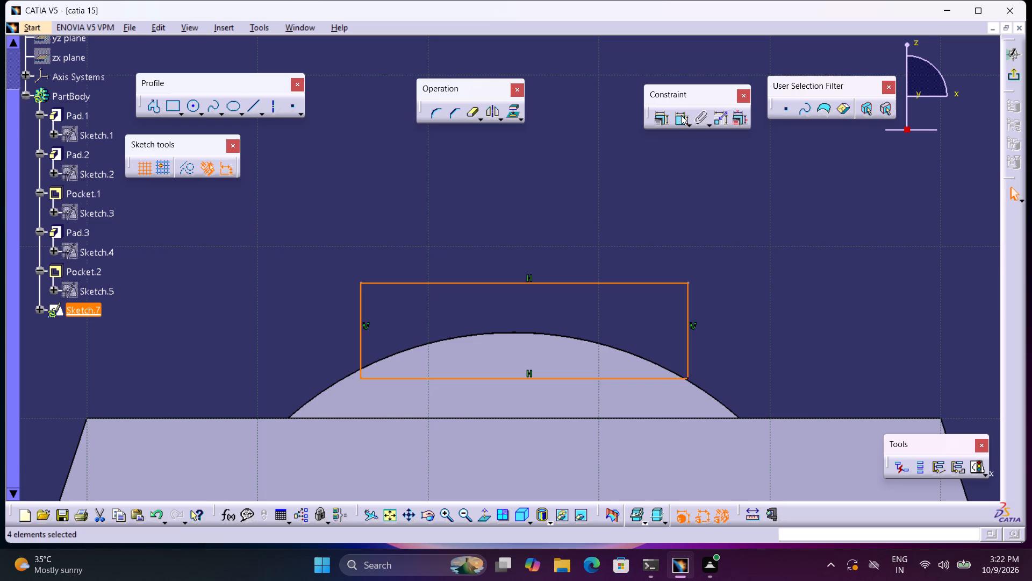
{"action": "left_click", "coordinate": [639, 379]}
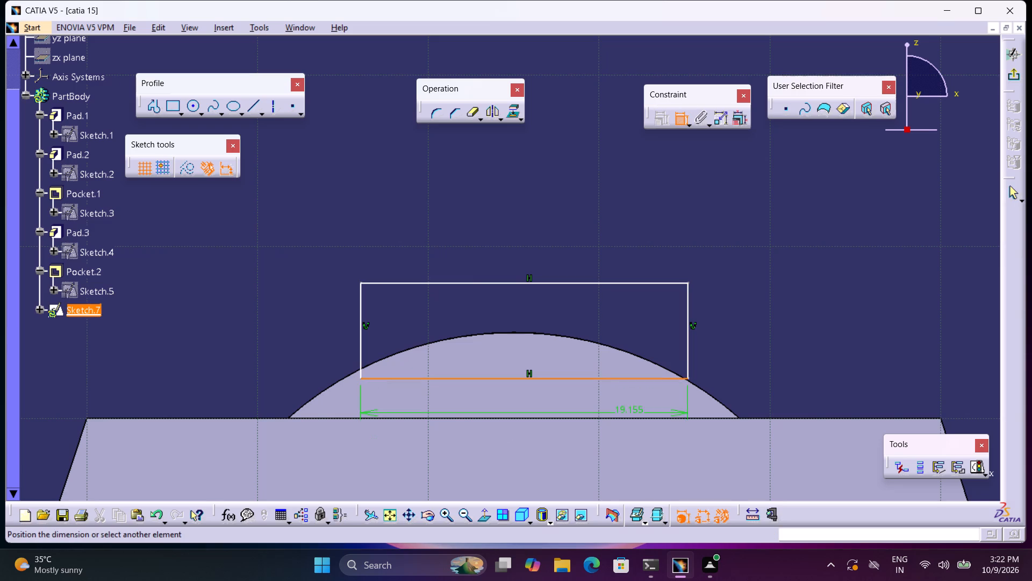
{"action": "left_click", "coordinate": [630, 419]}
{"action": "right_click", "coordinate": [630, 419]}
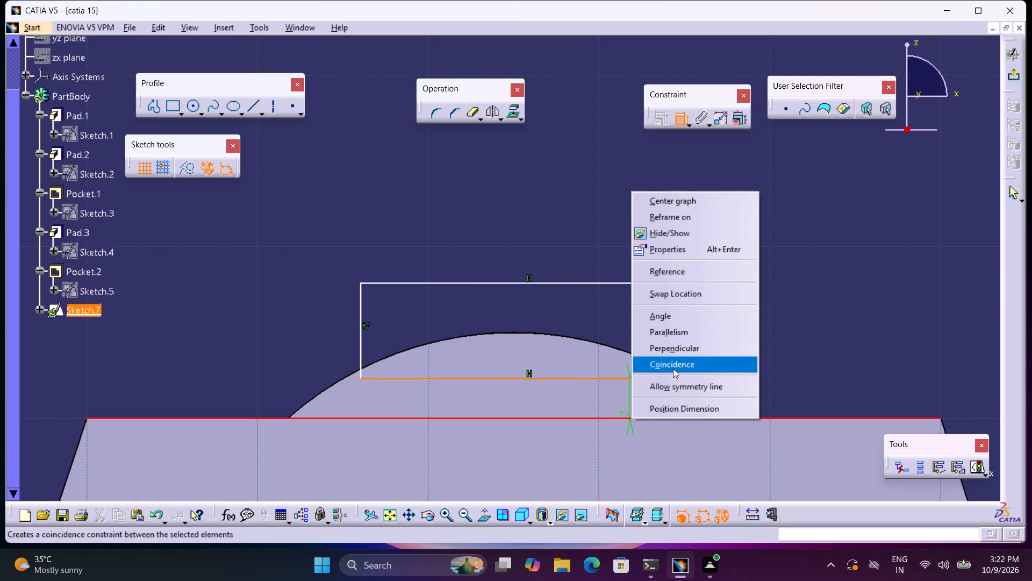
{"action": "left_click", "coordinate": [674, 369]}
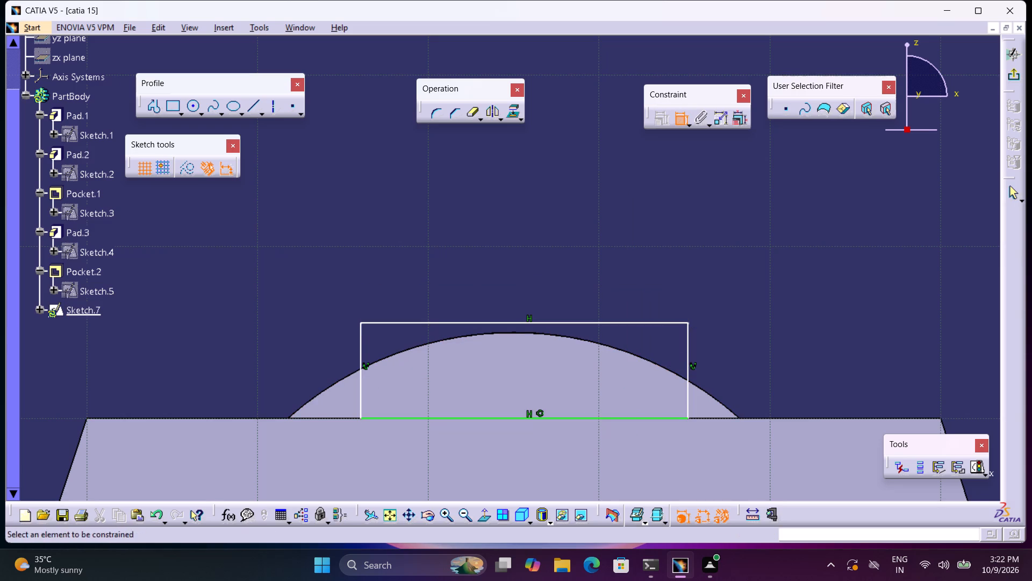
Dimension the rectangle's upper edge as 30 mm long.
{"action": "left_click", "coordinate": [627, 322]}
{"action": "left_click", "coordinate": [628, 322]}
{"action": "left_click", "coordinate": [603, 290]}
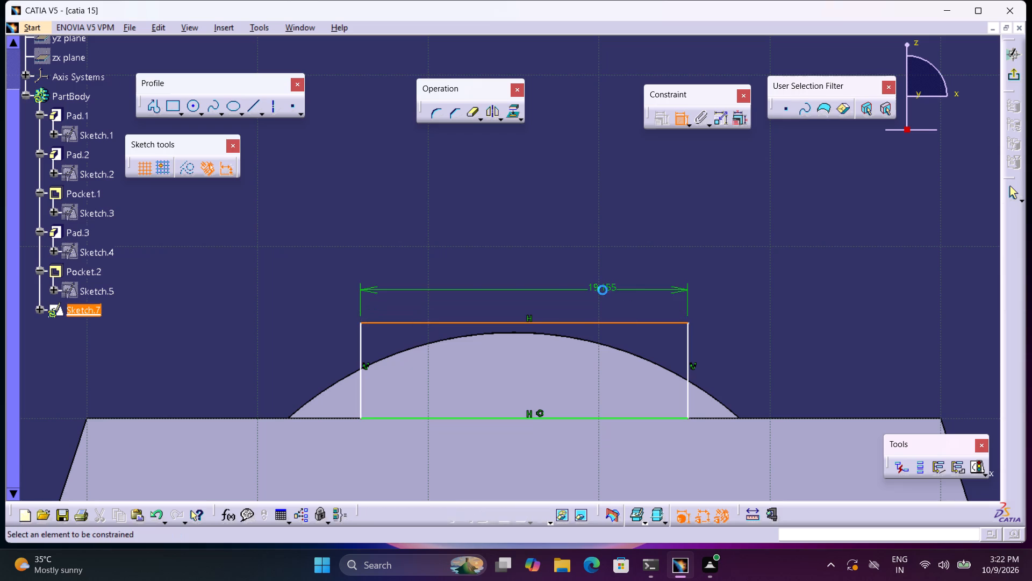
{"action": "double_click", "coordinate": [606, 287]}
{"action": "type", "text": "30"}
{"action": "key", "text": "Return"}
Draw a vertical reference line about 4 mm long on the upright, just below the rectangle.
{"action": "middle_click_drag", "start_coordinate": [656, 303], "coordinate": [633, 264]}
{"action": "scroll", "coordinate": [656, 303], "scroll_direction": "down", "scroll_amount": 1}
{"action": "left_click", "coordinate": [259, 104]}
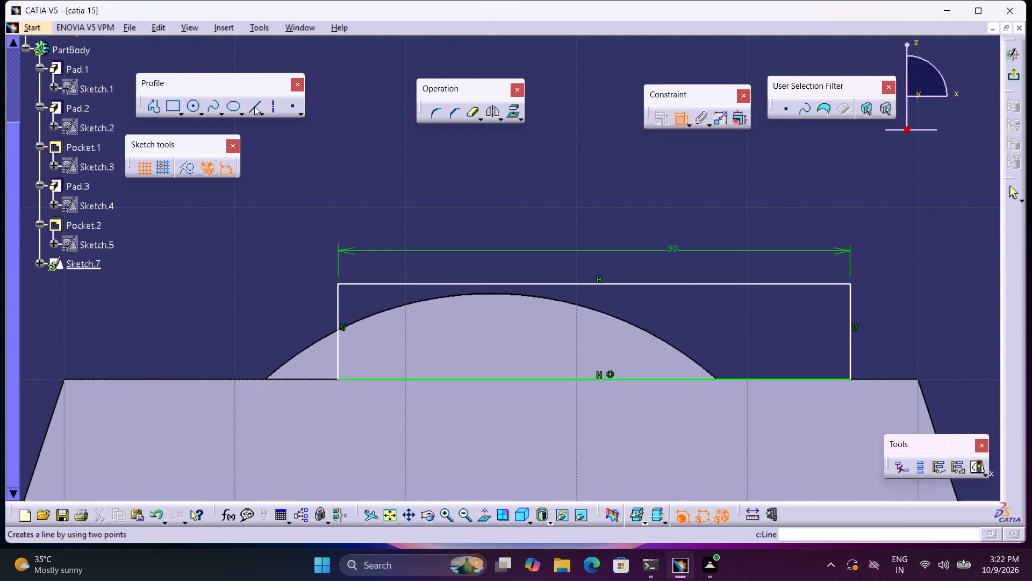
{"action": "left_click", "coordinate": [254, 112]}
{"action": "middle_click_drag", "start_coordinate": [465, 424], "coordinate": [442, 282]}
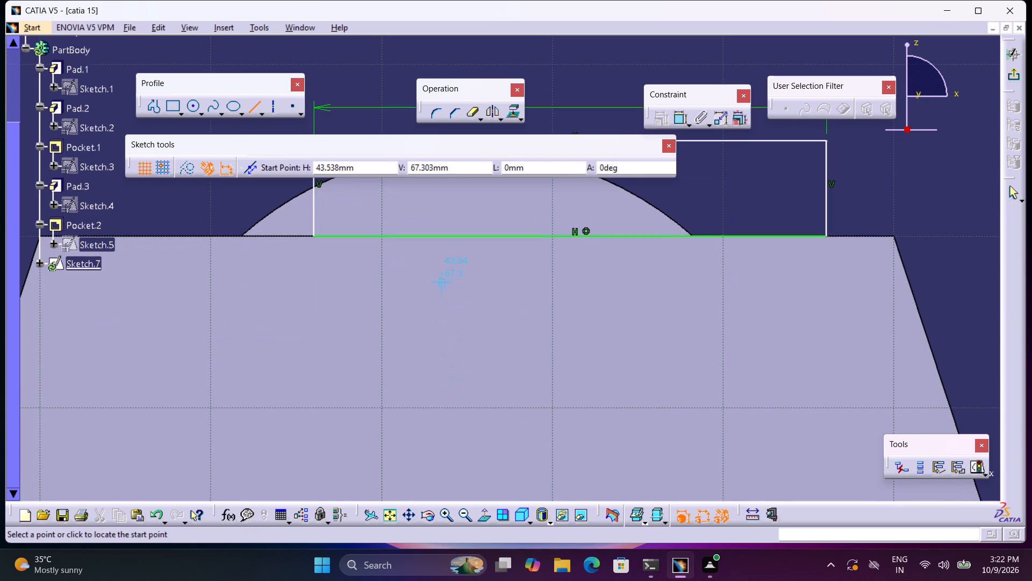
{"action": "left_click", "coordinate": [445, 284]}
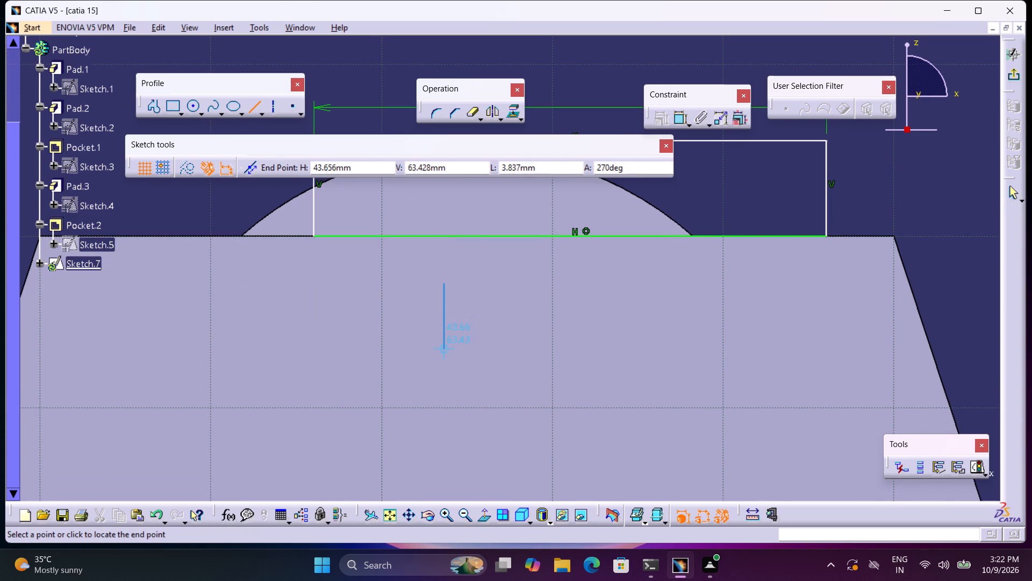
{"action": "left_click", "coordinate": [445, 349]}
{"action": "middle_click_drag", "start_coordinate": [465, 322], "coordinate": [480, 402]}
{"action": "right_click", "coordinate": [469, 330]}
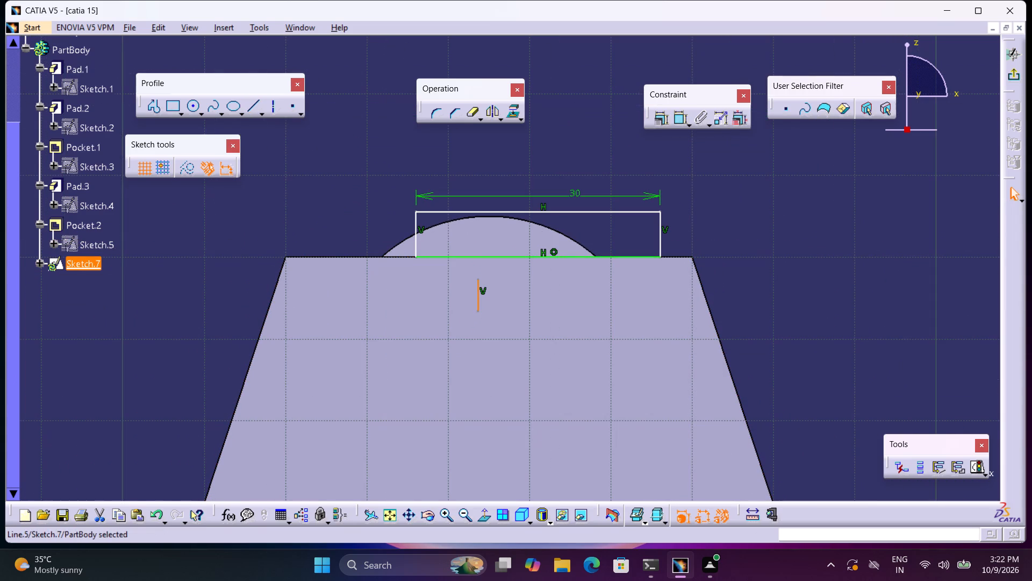
Constrain the vertical line 45 mm from the base plate's end edge farthest from the sketch origin.
{"action": "left_click", "coordinate": [682, 119]}
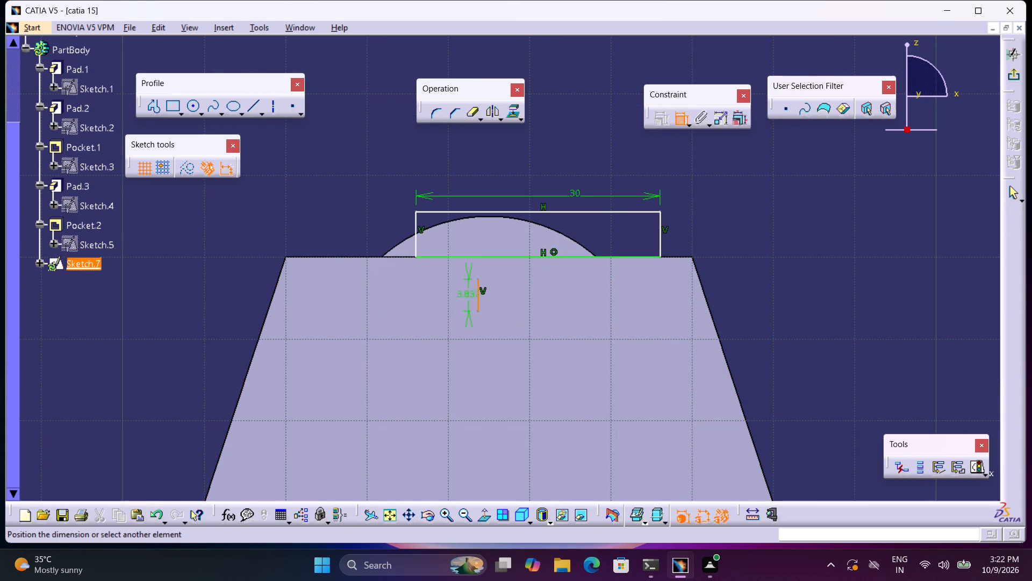
{"action": "middle_click_drag", "start_coordinate": [577, 357], "coordinate": [493, 176]}
{"action": "right_click", "coordinate": [491, 171]}
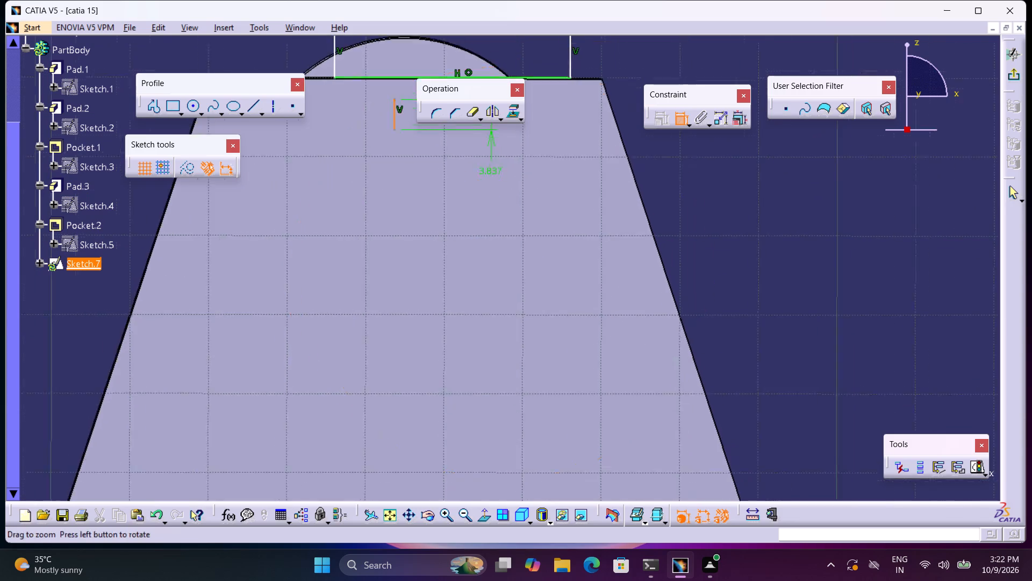
{"action": "middle_click_drag", "start_coordinate": [493, 176], "coordinate": [526, 287]}
{"action": "left_click", "coordinate": [585, 373]}
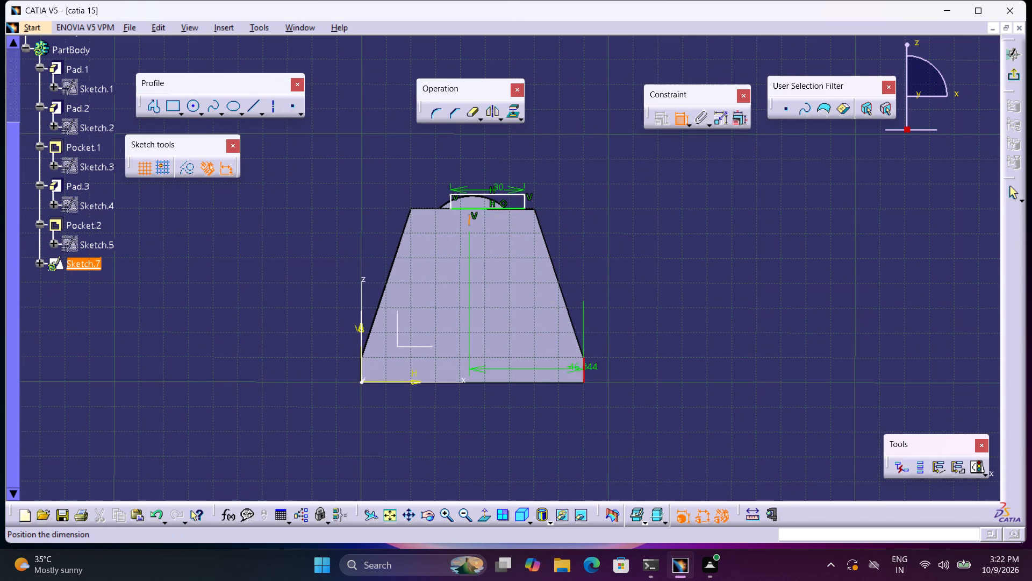
{"action": "left_click", "coordinate": [585, 269]}
{"action": "double_click", "coordinate": [585, 266]}
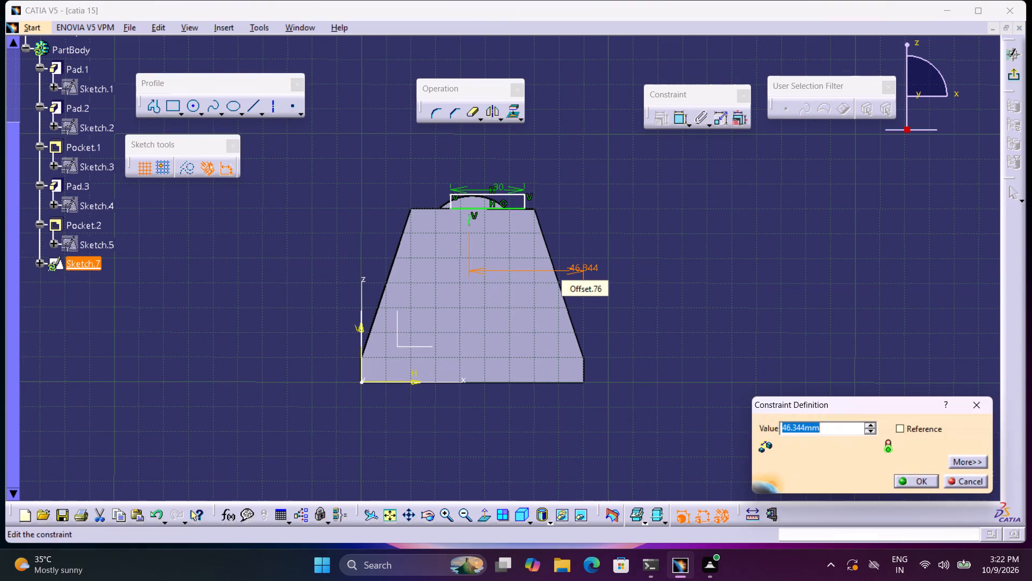
{"action": "type", "text": "45"}
{"action": "key", "text": "Return"}
Constrain the rectangle's side edge farthest from the sketch origin 15 mm from the vertical line and exit the sketch.
{"action": "middle_click_drag", "start_coordinate": [539, 229], "coordinate": [576, 311]}
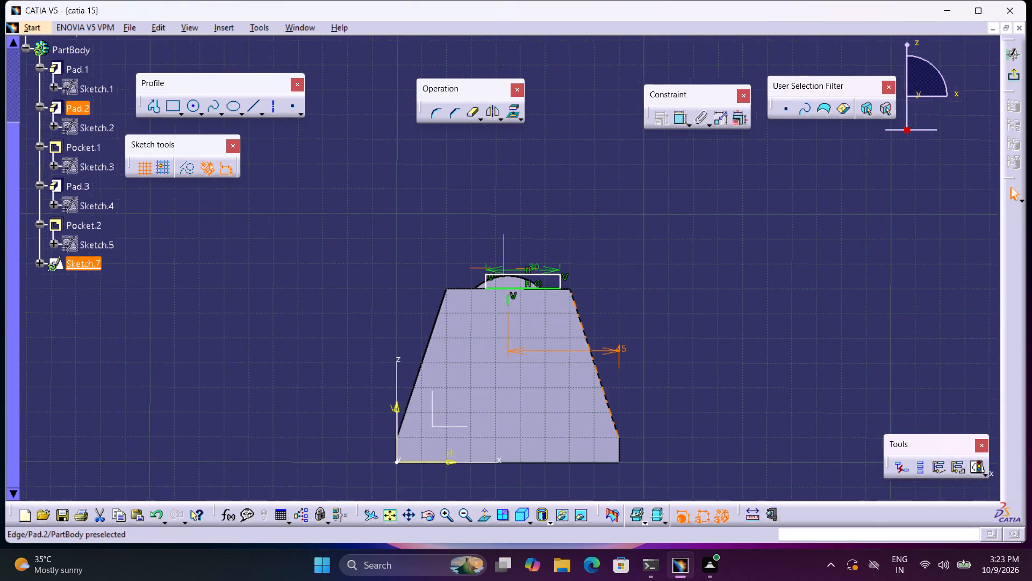
{"action": "middle_click_drag", "start_coordinate": [576, 311], "coordinate": [556, 231]}
{"action": "right_click", "coordinate": [577, 311]}
{"action": "left_click", "coordinate": [675, 117]}
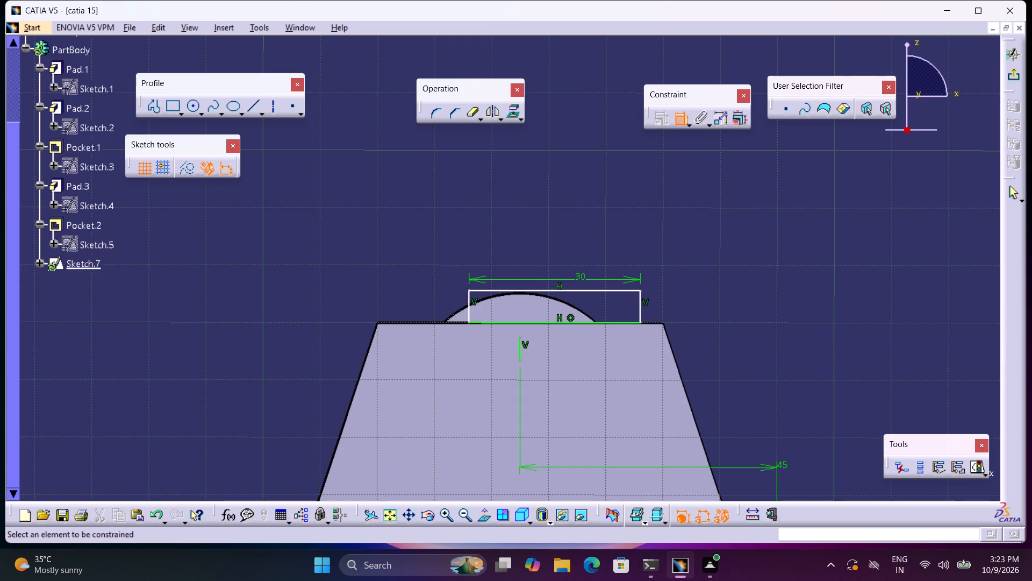
{"action": "left_click", "coordinate": [640, 303]}
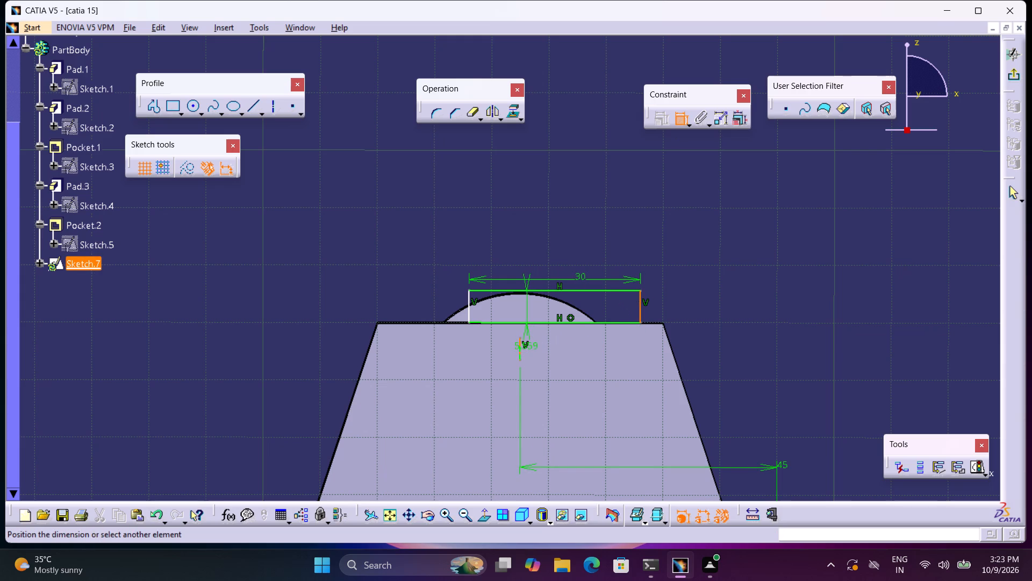
{"action": "left_click", "coordinate": [520, 346]}
{"action": "left_click", "coordinate": [586, 250]}
{"action": "double_click", "coordinate": [586, 247]}
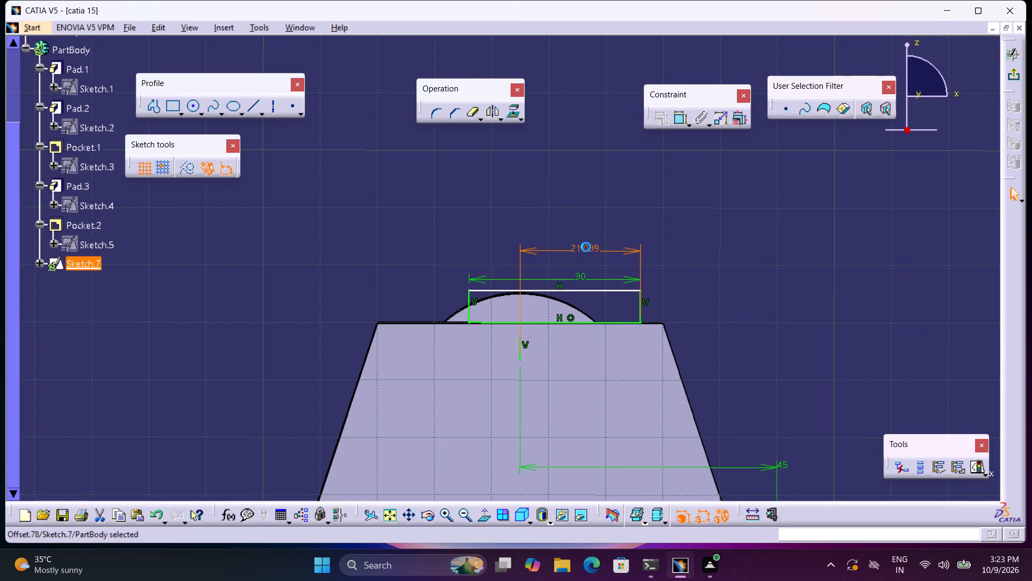
{"action": "type", "text": "15"}
{"action": "key", "text": "Return"}
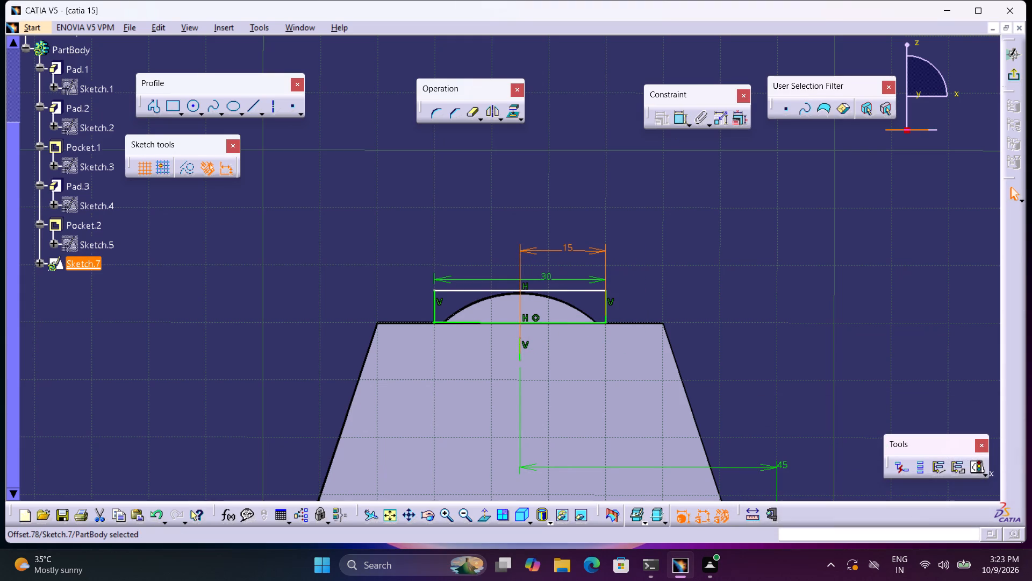
{"action": "left_click", "coordinate": [1012, 67]}
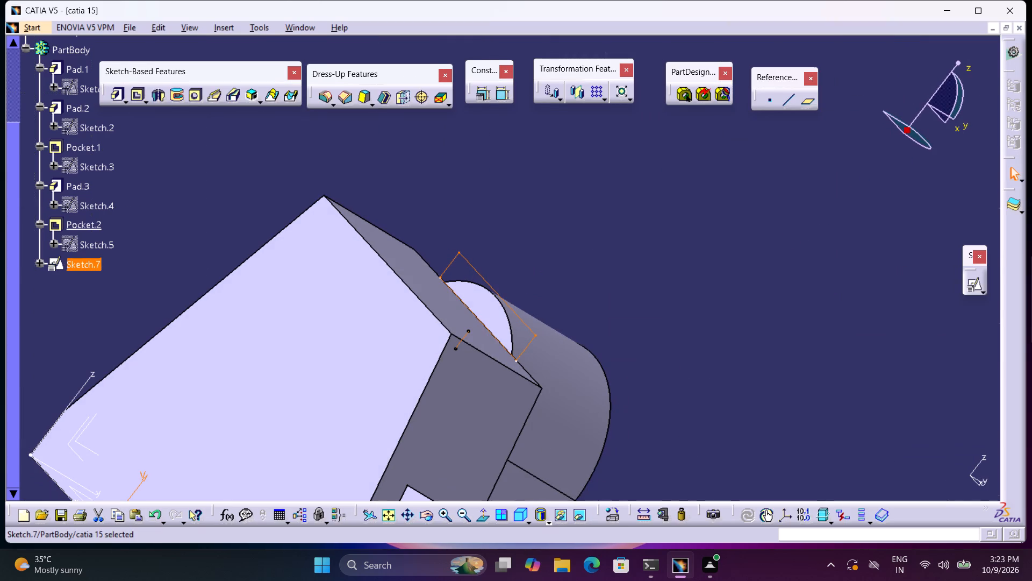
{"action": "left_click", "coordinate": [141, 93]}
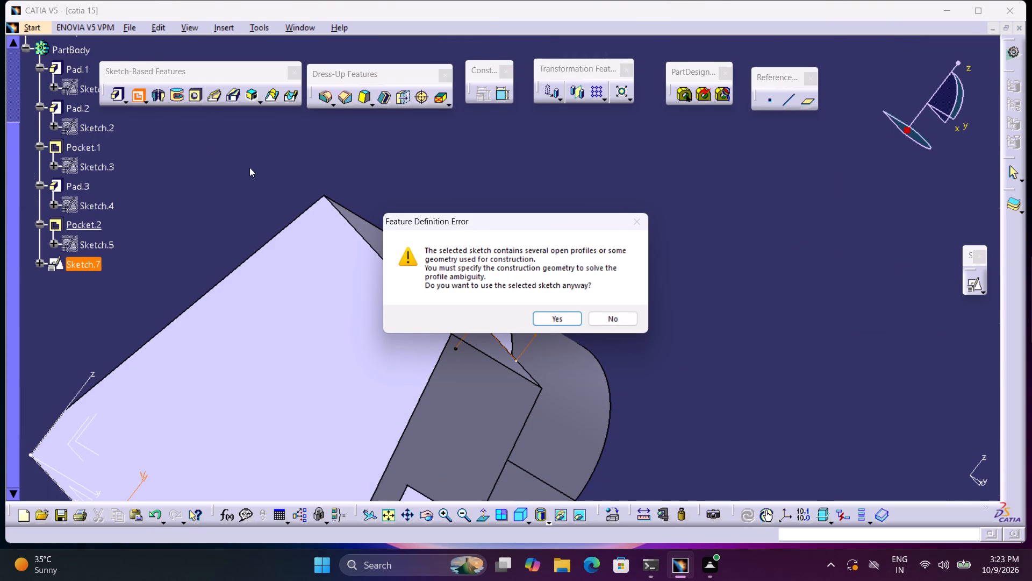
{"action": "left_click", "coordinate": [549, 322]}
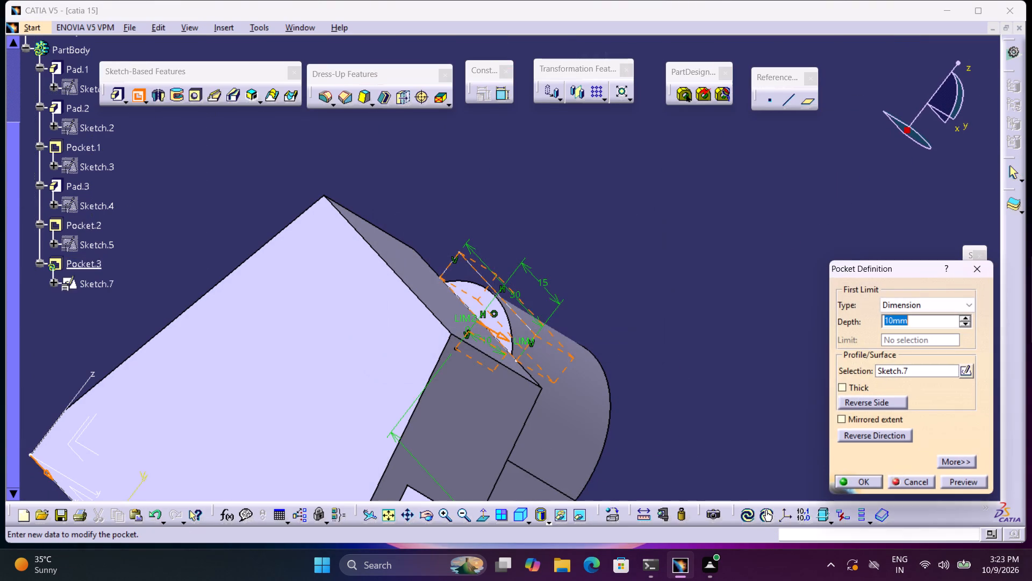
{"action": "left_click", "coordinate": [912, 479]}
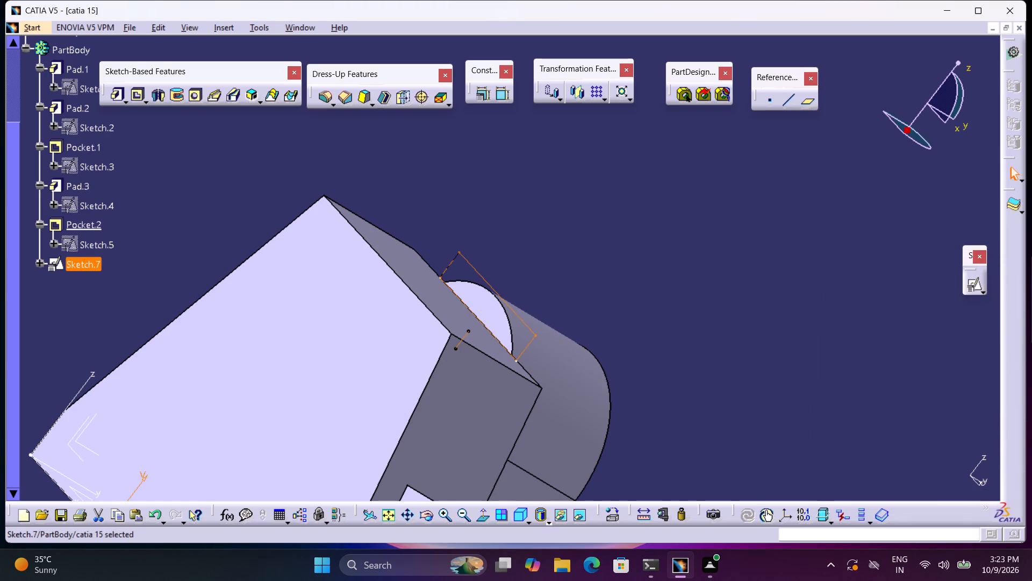
Reopen the rectangle sketch above the upright, delete the vertical reference line below the rectangle, and exit the sketch.
{"action": "double_click", "coordinate": [455, 255]}
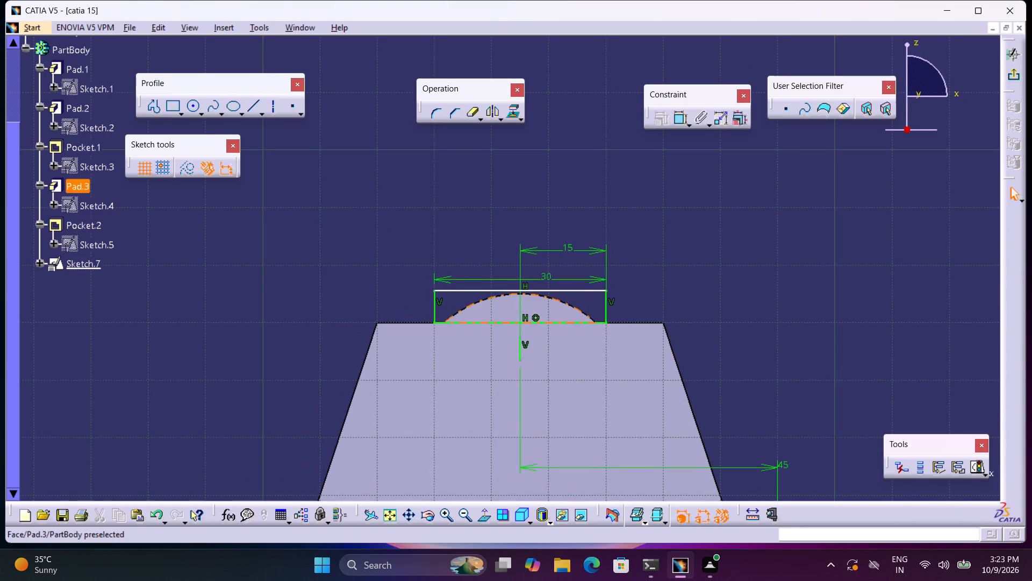
{"action": "middle_click_drag", "start_coordinate": [569, 315], "coordinate": [574, 323]}
{"action": "right_click", "coordinate": [574, 323]}
{"action": "middle_click", "coordinate": [572, 322]}
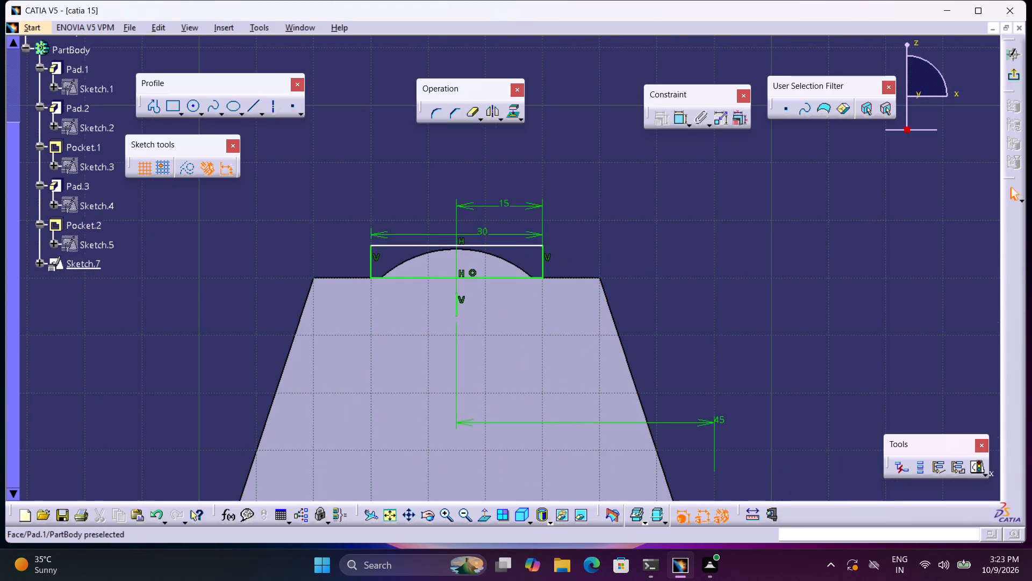
{"action": "left_click", "coordinate": [457, 299]}
{"action": "key", "text": "Delete"}
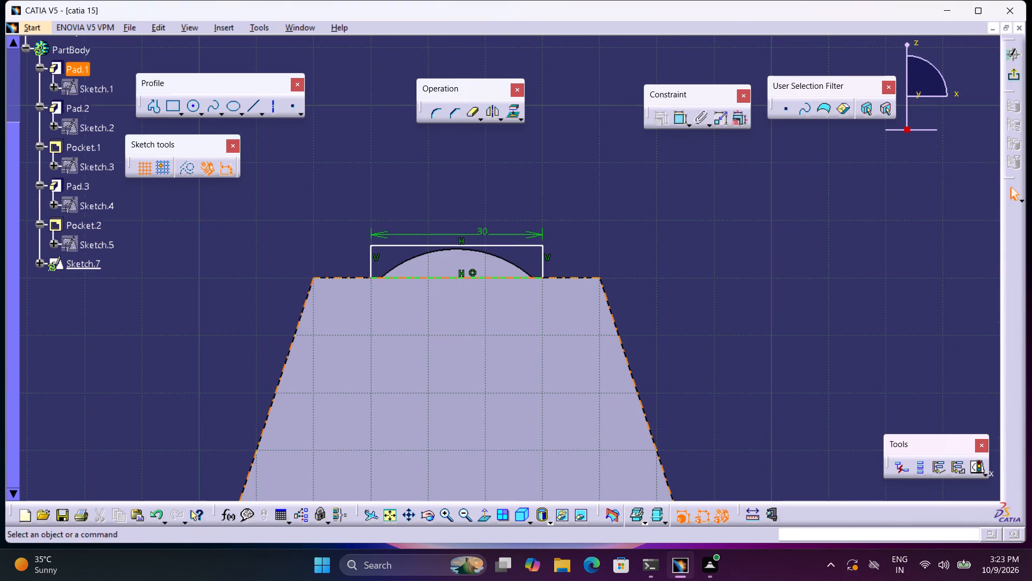
{"action": "left_click", "coordinate": [1014, 73]}
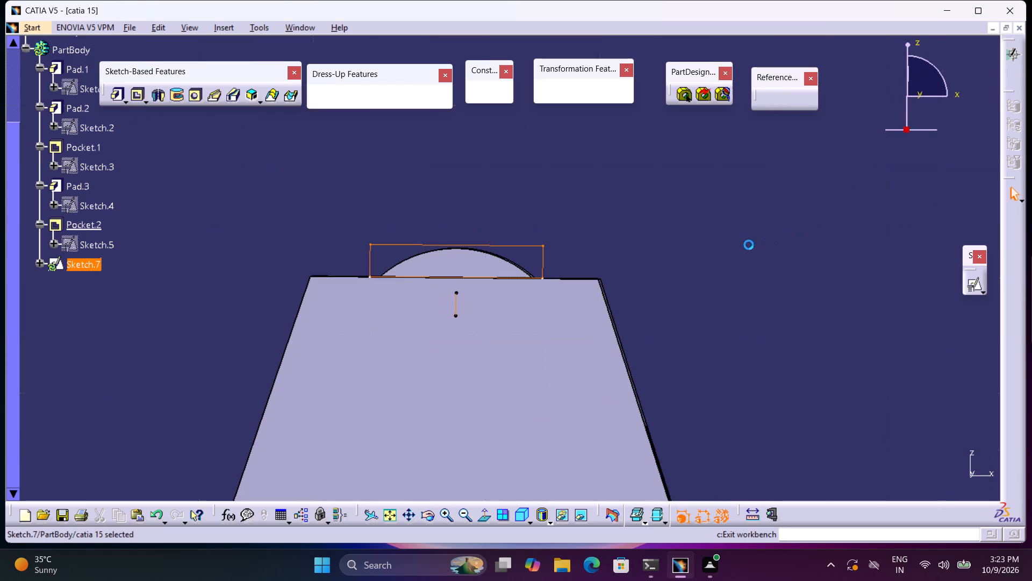
Start a Pocket from the 30 mm wide rectangle sketch and preview it at 10 mm depth into the cylinder.
{"action": "left_click", "coordinate": [137, 98]}
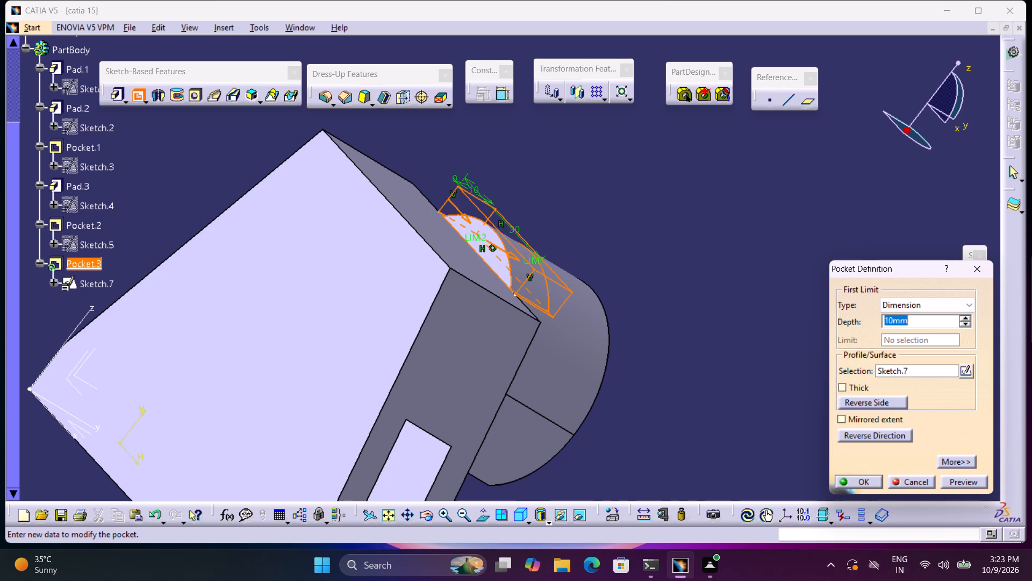
{"action": "left_click", "coordinate": [730, 338]}
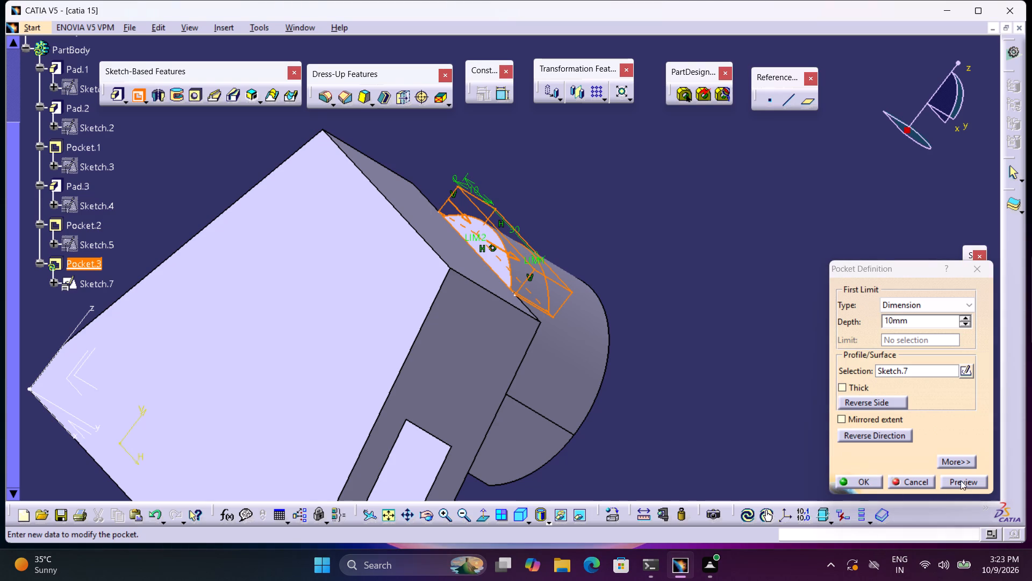
{"action": "left_click", "coordinate": [961, 479]}
{"action": "middle_click_drag", "start_coordinate": [712, 373], "coordinate": [610, 293]}
{"action": "right_click_drag", "start_coordinate": [685, 370], "coordinate": [610, 293]}
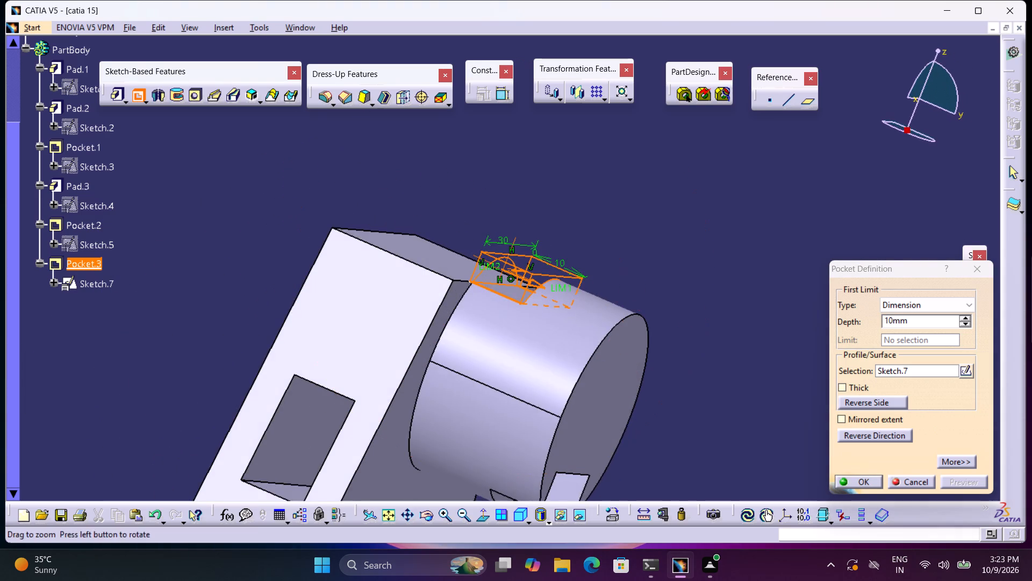
{"action": "middle_click_drag", "start_coordinate": [610, 293], "coordinate": [620, 286]}
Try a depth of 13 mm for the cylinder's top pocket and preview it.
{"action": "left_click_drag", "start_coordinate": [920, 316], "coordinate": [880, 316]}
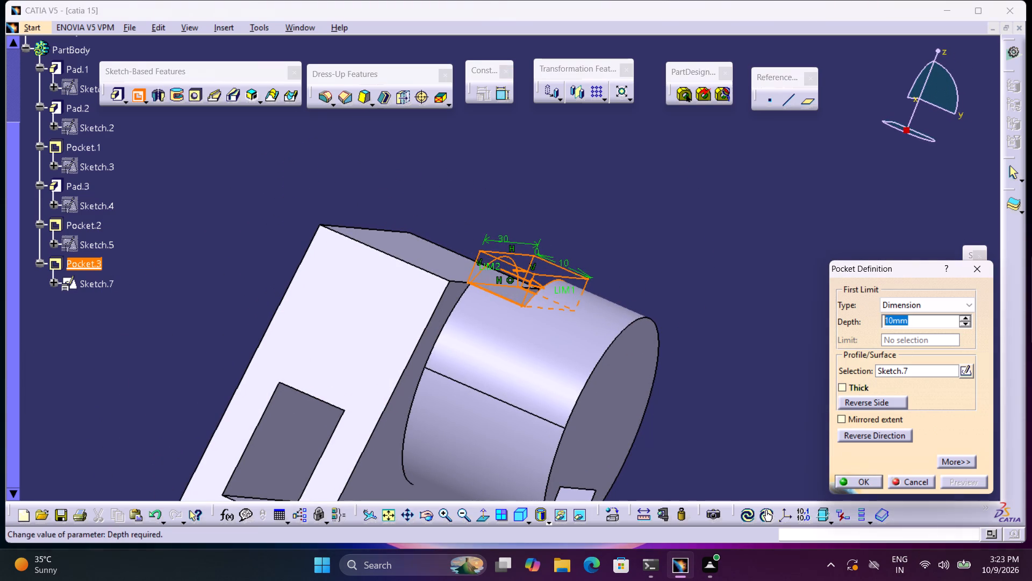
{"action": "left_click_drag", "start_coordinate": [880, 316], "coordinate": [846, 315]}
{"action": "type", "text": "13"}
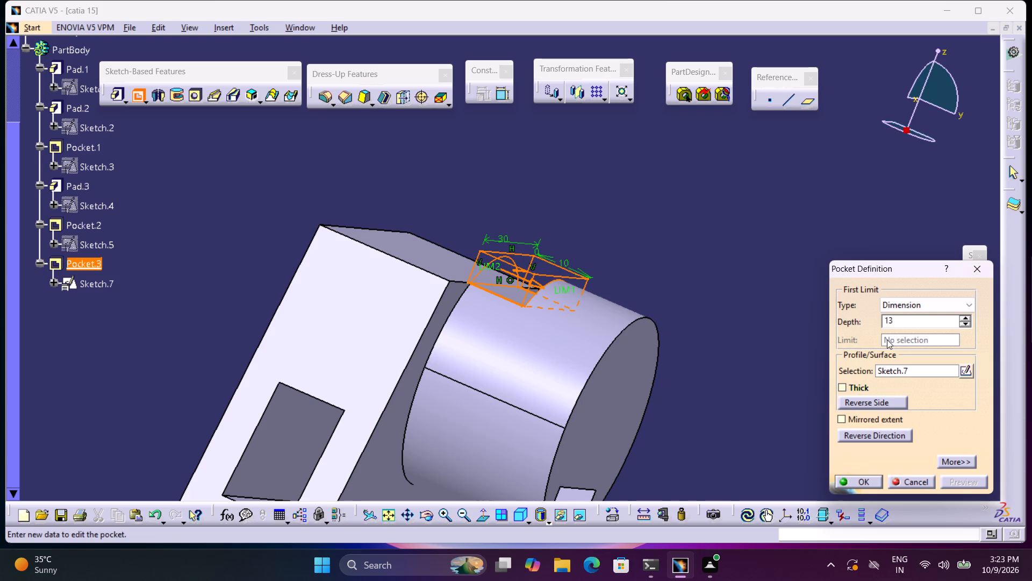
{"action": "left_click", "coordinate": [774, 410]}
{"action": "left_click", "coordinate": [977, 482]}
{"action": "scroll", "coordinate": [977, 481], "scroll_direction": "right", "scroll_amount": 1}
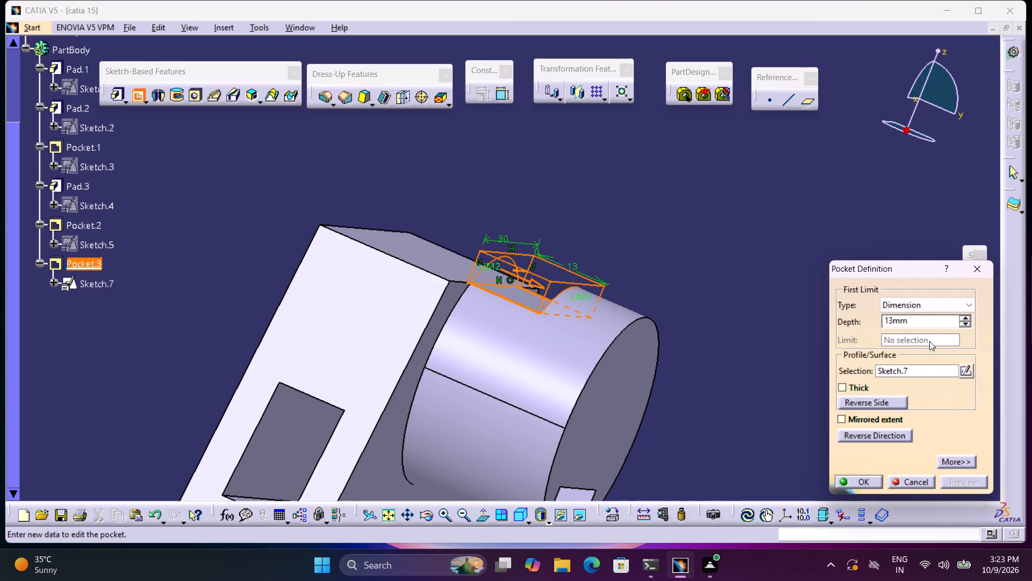
Set the top pocket's depth to 10 mm and create the cut in the cylinder.
{"action": "left_click_drag", "start_coordinate": [924, 320], "coordinate": [818, 324]}
{"action": "key", "text": "1"}
{"action": "key", "text": "0"}
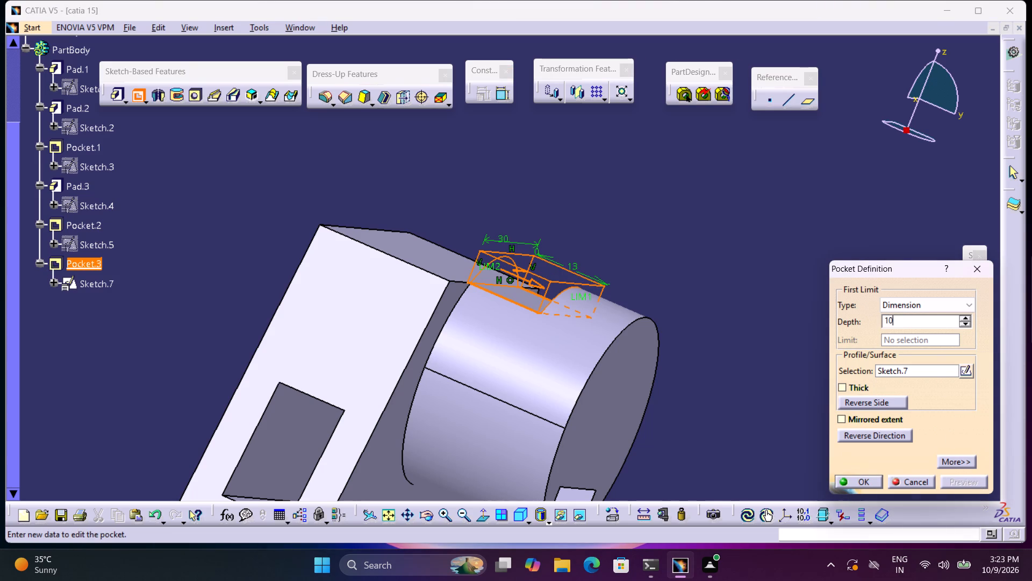
{"action": "key", "text": "Return"}
{"action": "left_click", "coordinate": [826, 324]}
{"action": "middle_click_drag", "start_coordinate": [836, 323], "coordinate": [840, 337]}
{"action": "right_click", "coordinate": [837, 331]}
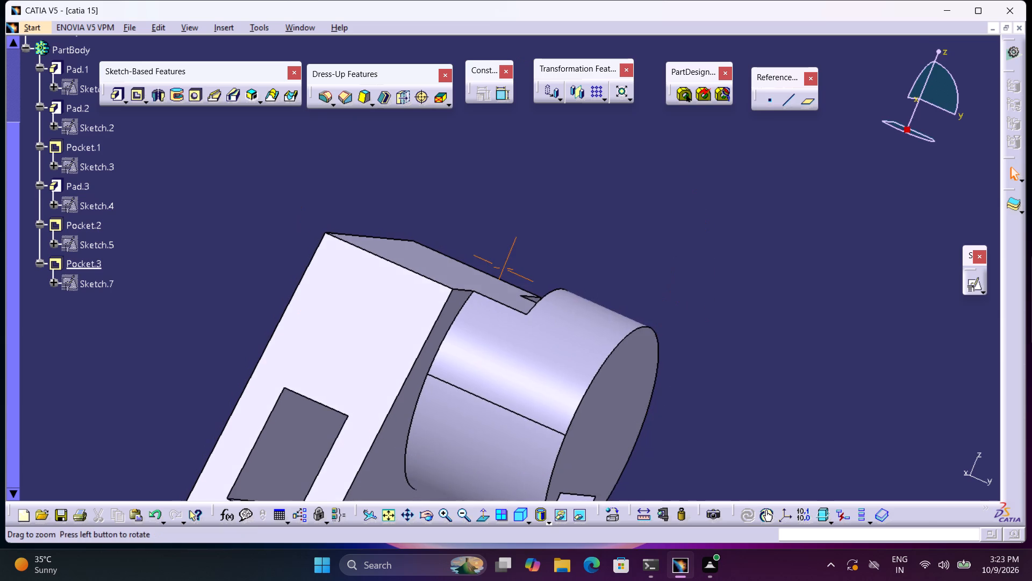
Show the entire part in isometric view to examine the finished top cut.
{"action": "left_click", "coordinate": [531, 516]}
{"action": "left_click", "coordinate": [524, 514]}
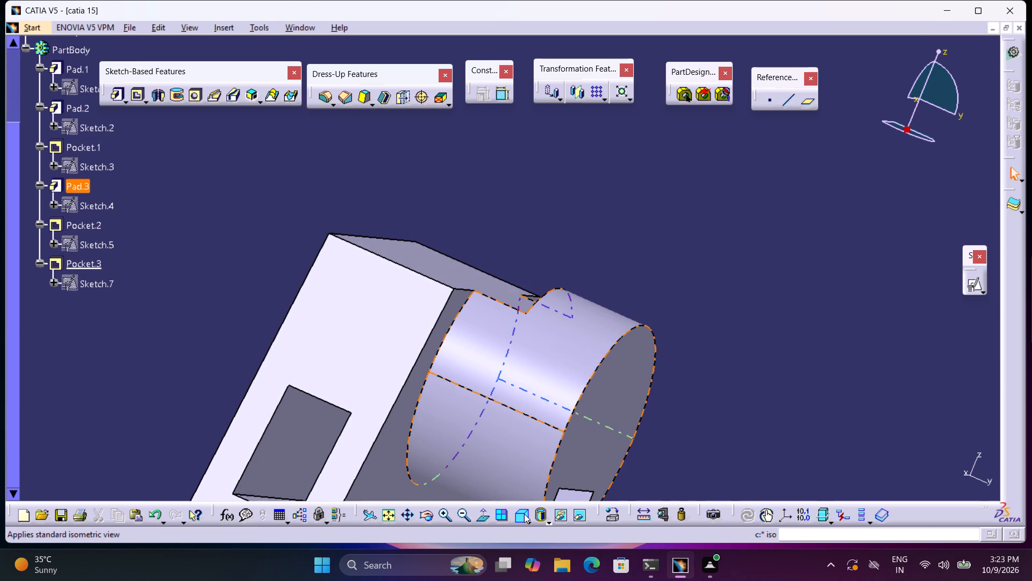
{"action": "left_click", "coordinate": [524, 514]}
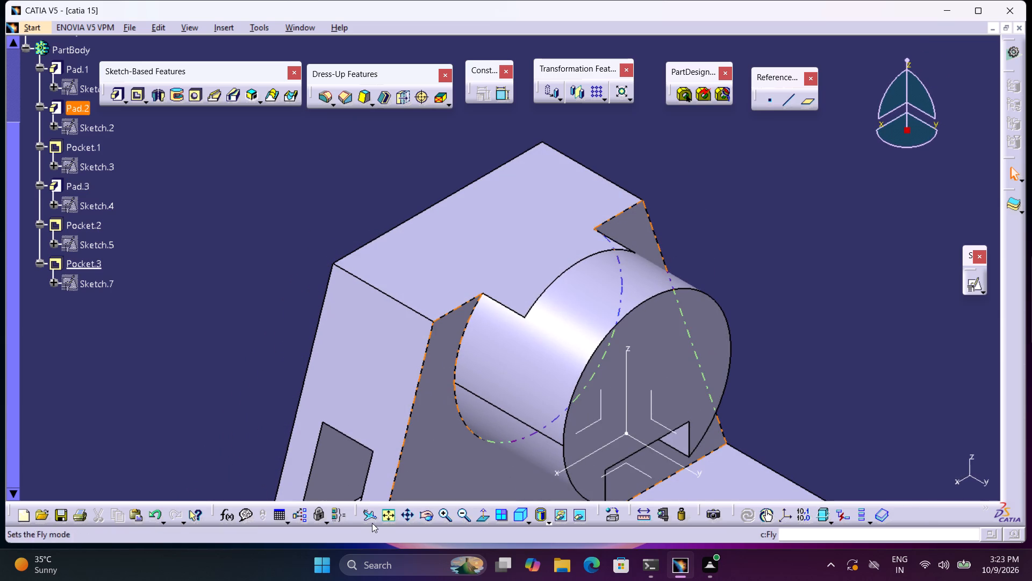
{"action": "left_click", "coordinate": [386, 516]}
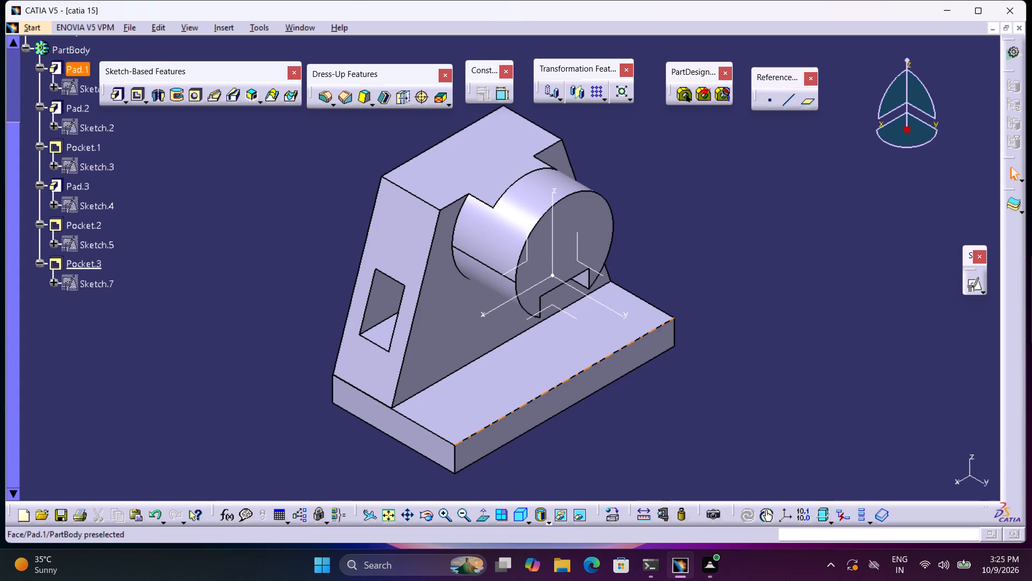
{"action": "middle_click_drag", "start_coordinate": [604, 360], "coordinate": [602, 372]}
{"action": "right_click", "coordinate": [593, 350]}
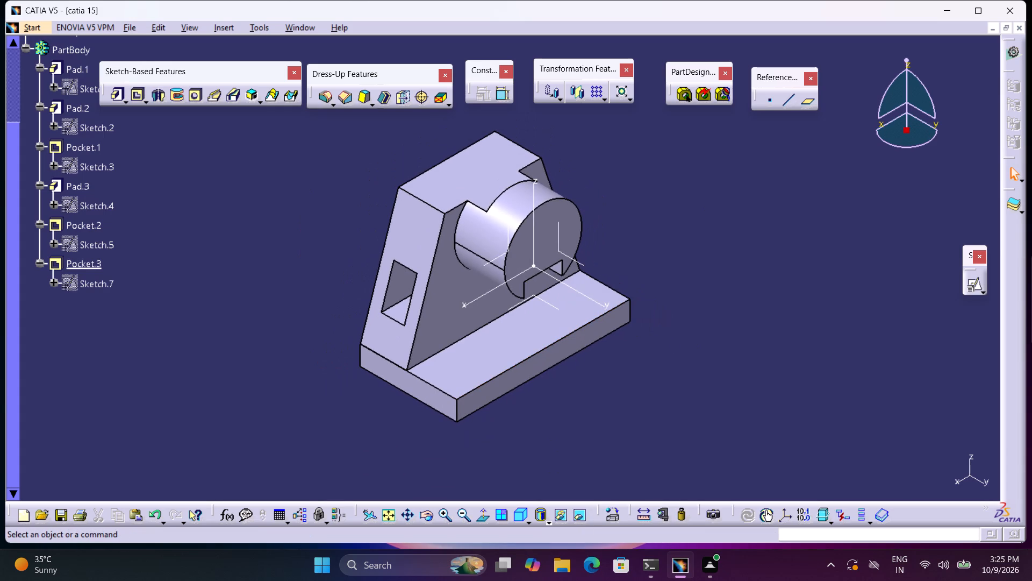
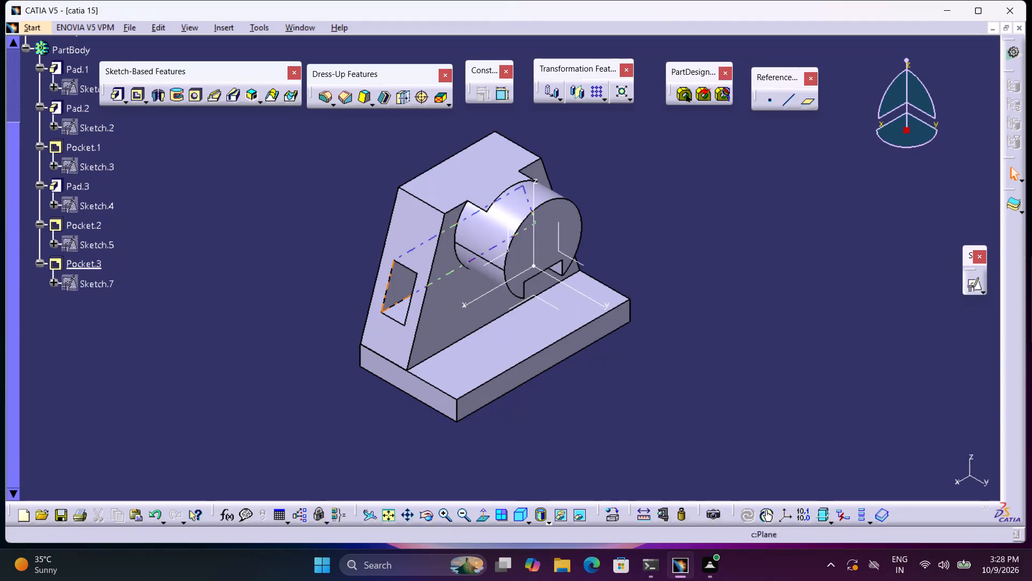
Open Sketch.5, the rectangular profile of the pocket at the cylinder's bottom, for editing.
{"action": "double_click", "coordinate": [96, 242]}
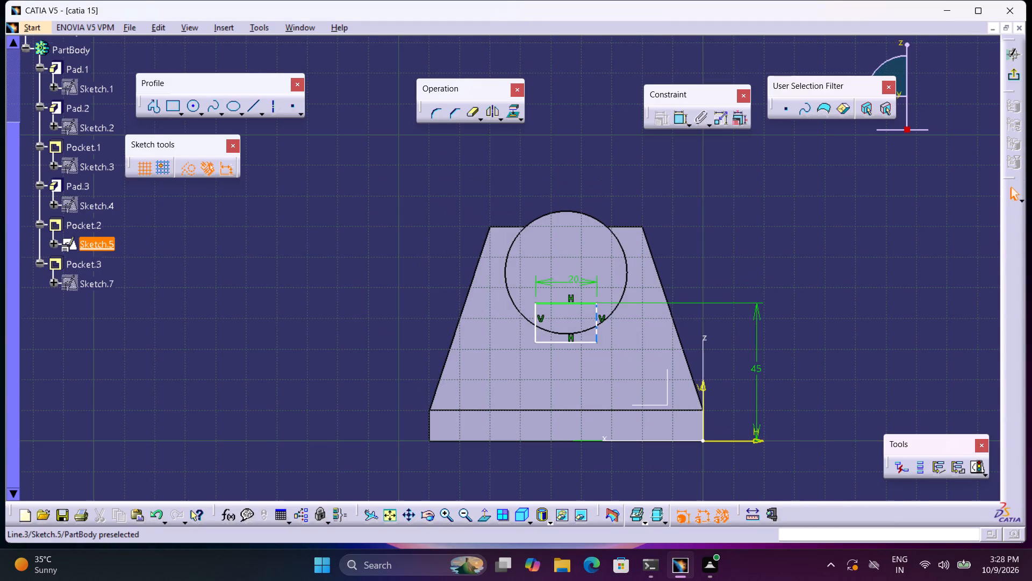
{"action": "middle_click_drag", "start_coordinate": [572, 330], "coordinate": [426, 295]}
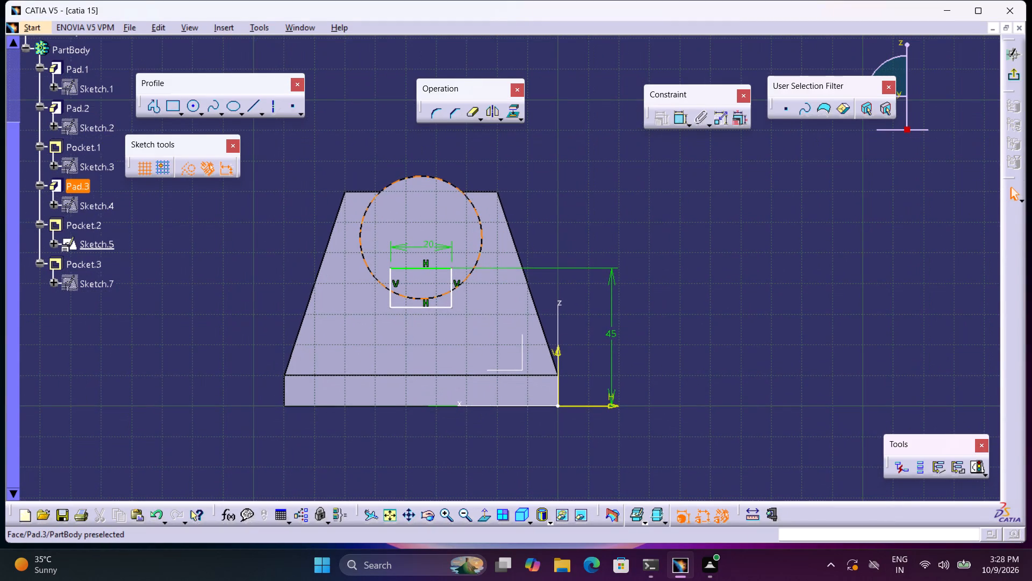
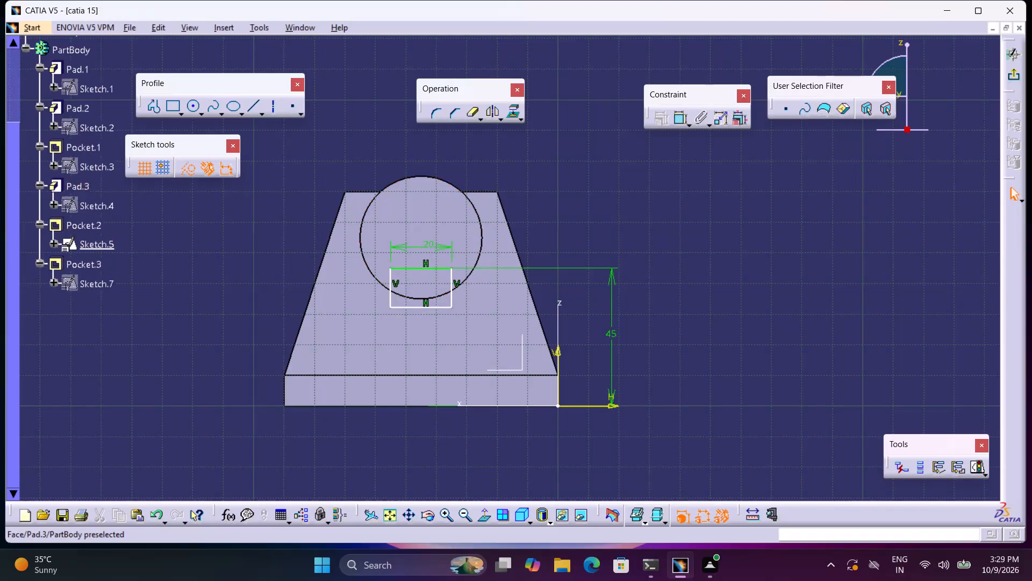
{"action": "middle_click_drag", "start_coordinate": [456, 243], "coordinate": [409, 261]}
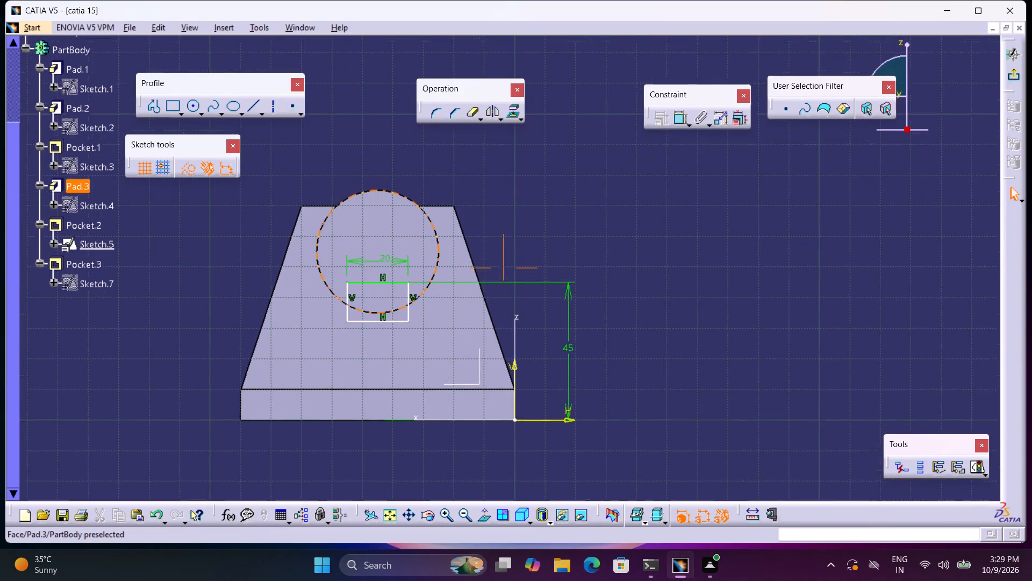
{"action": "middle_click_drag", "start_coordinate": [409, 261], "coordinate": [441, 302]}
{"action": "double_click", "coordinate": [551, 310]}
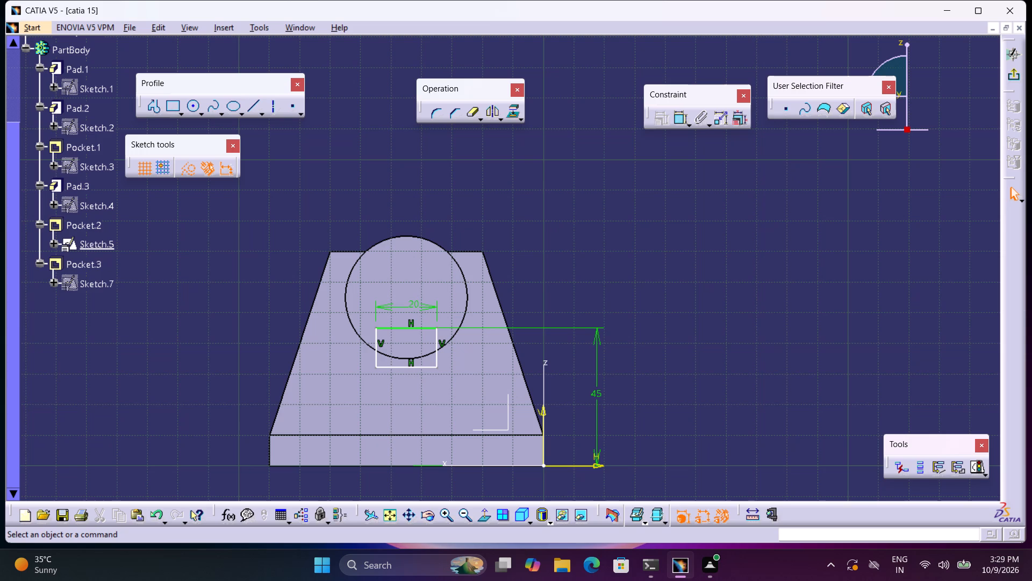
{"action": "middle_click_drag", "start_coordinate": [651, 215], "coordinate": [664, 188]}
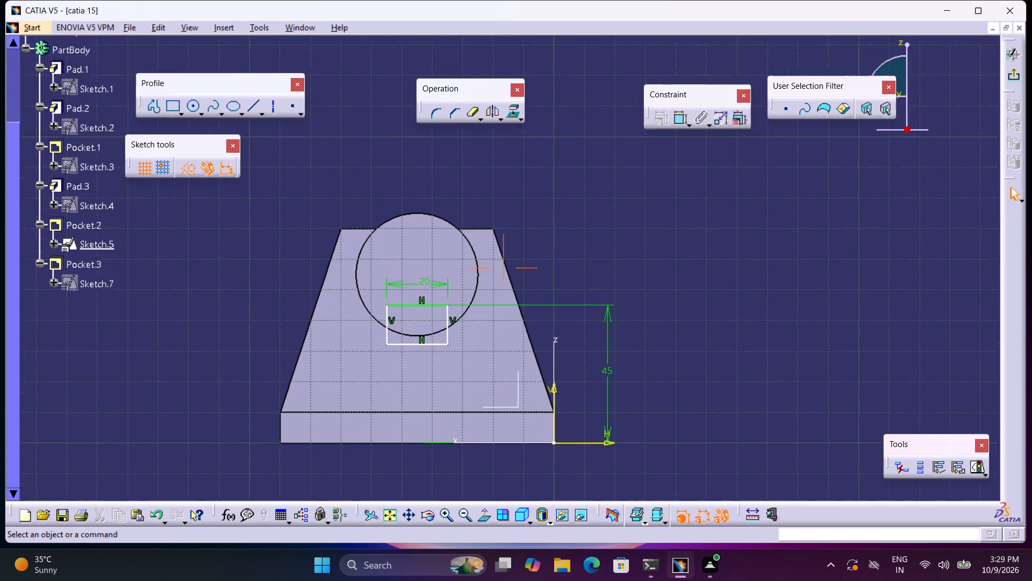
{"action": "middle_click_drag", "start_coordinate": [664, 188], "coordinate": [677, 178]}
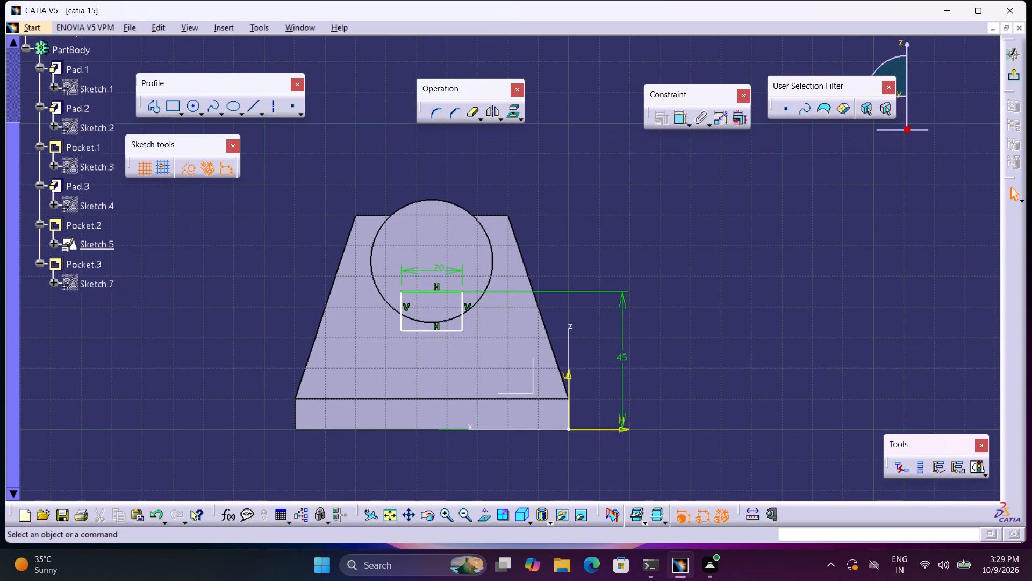
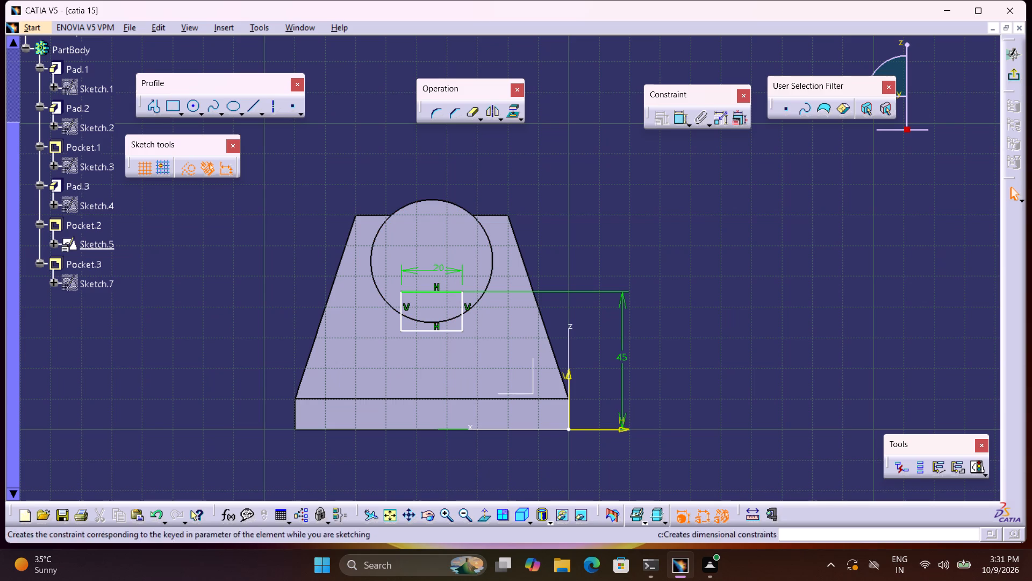
Examine the sketch of the top pocket, Sketch.7, without editing it, and inspect the whole part in isometric view.
{"action": "double_click", "coordinate": [89, 248]}
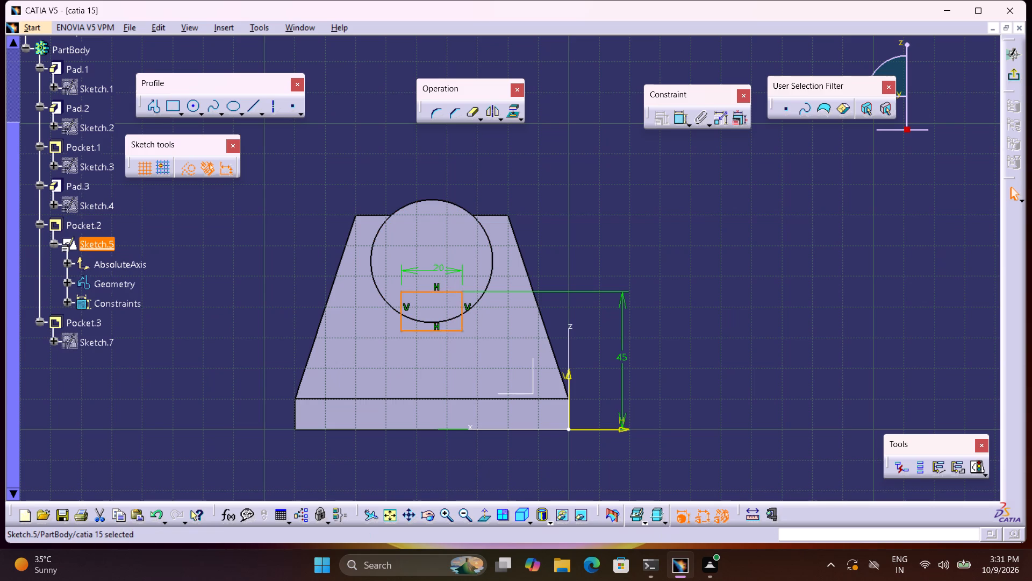
{"action": "double_click", "coordinate": [97, 343]}
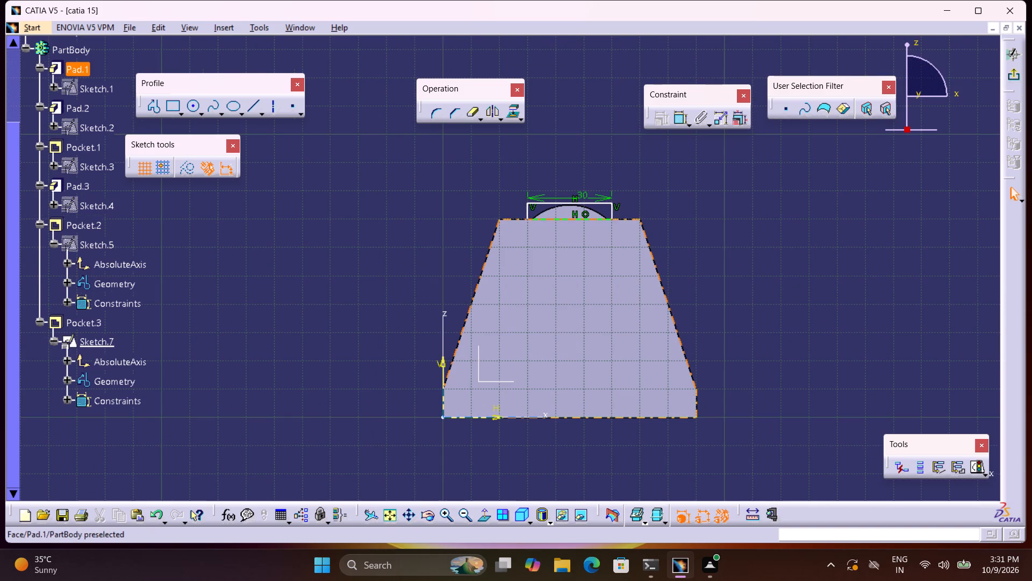
{"action": "left_click", "coordinate": [1017, 77]}
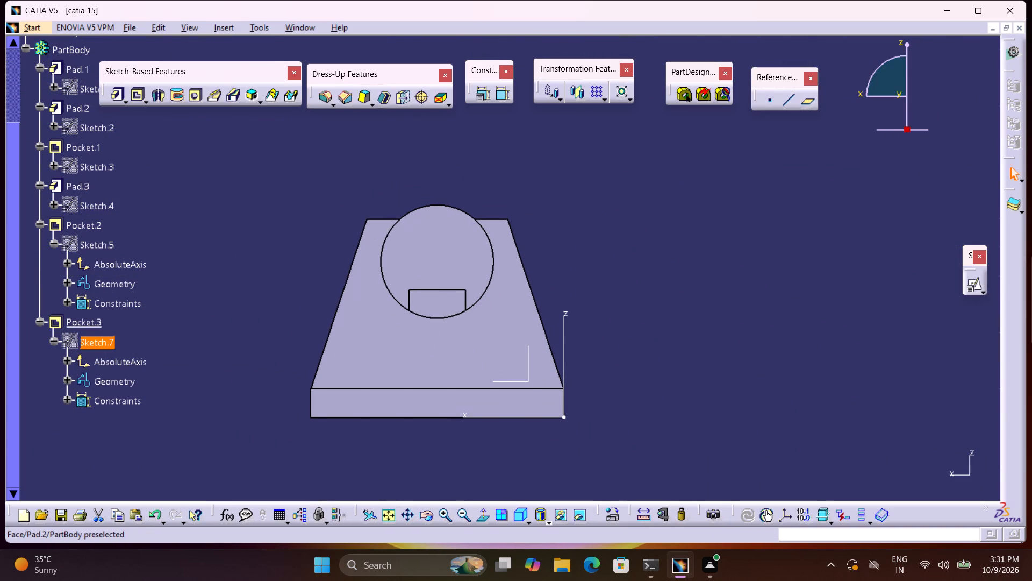
{"action": "left_click", "coordinate": [524, 519]}
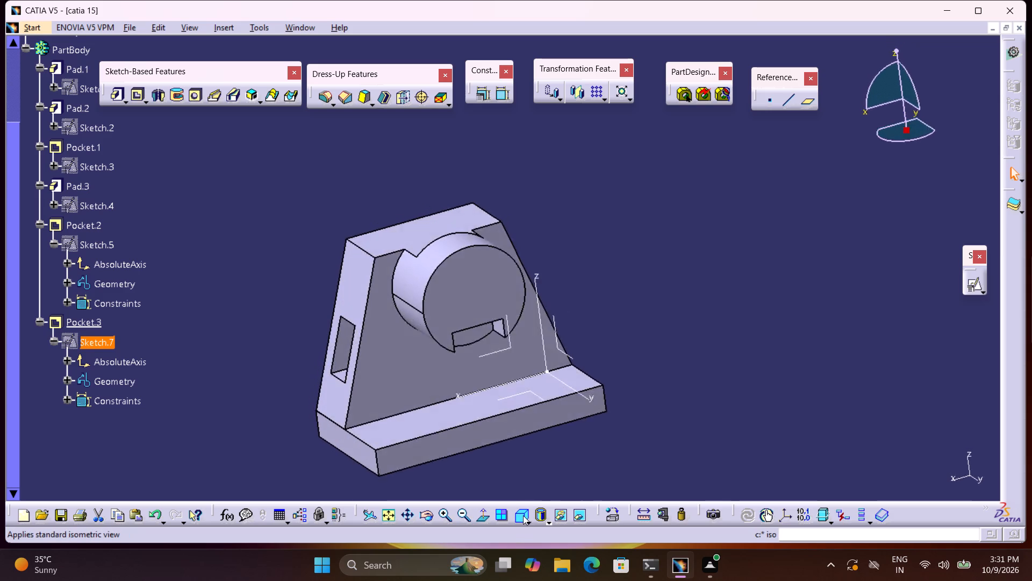
{"action": "middle_click_drag", "start_coordinate": [602, 371], "coordinate": [595, 338]}
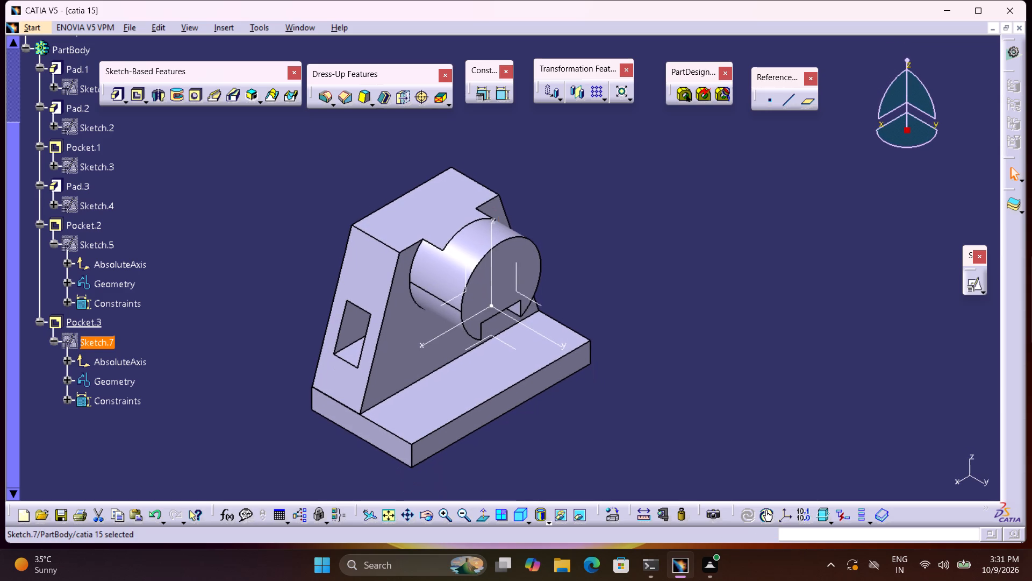
{"action": "middle_click_drag", "start_coordinate": [595, 338], "coordinate": [610, 296]}
{"action": "right_click", "coordinate": [595, 322]}
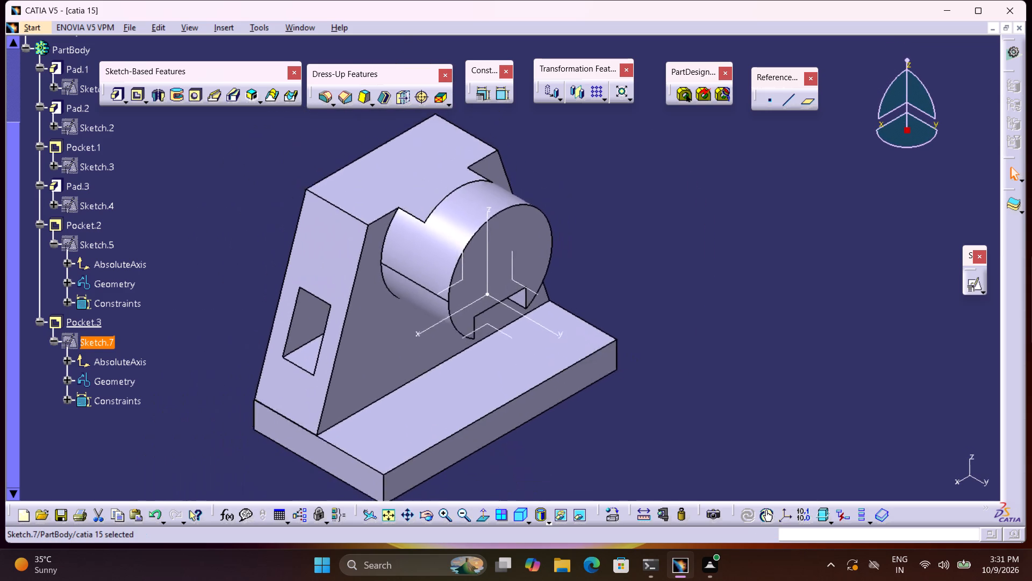
{"action": "middle_click_drag", "start_coordinate": [610, 296], "coordinate": [616, 318]}
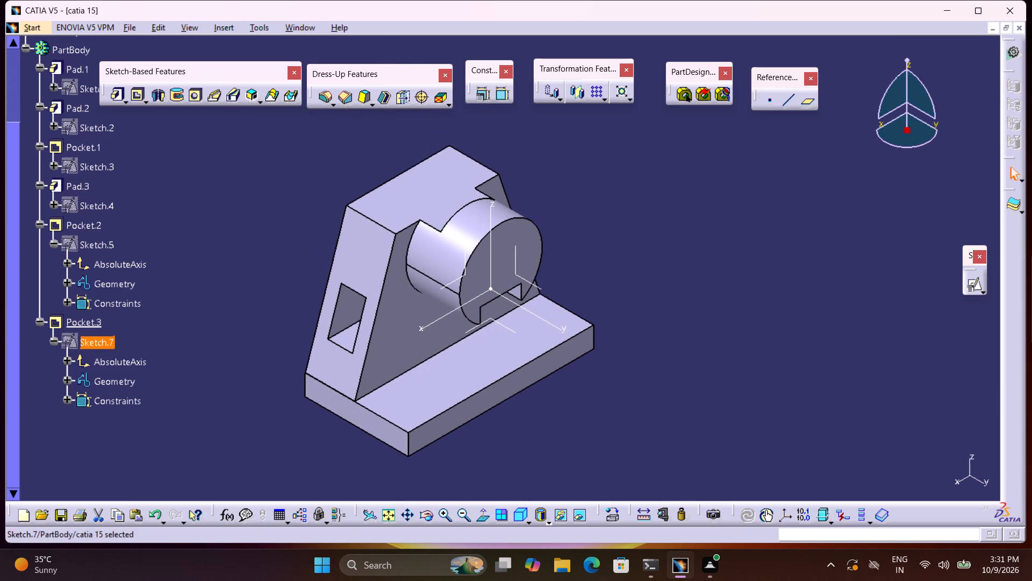
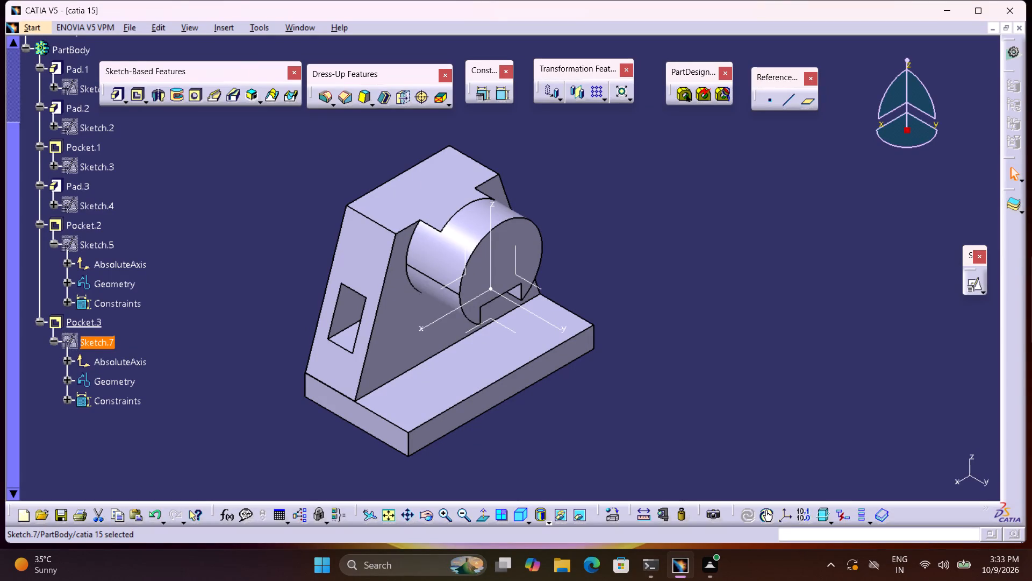
Save the part to the Desktop as a CATPart file named "catia 15".
{"action": "middle_click_drag", "start_coordinate": [859, 271], "coordinate": [785, 295]}
{"action": "right_click", "coordinate": [762, 256]}
{"action": "middle_click_drag", "start_coordinate": [455, 306], "coordinate": [490, 315]}
{"action": "scroll", "coordinate": [488, 315], "scroll_direction": "up", "scroll_amount": 1}
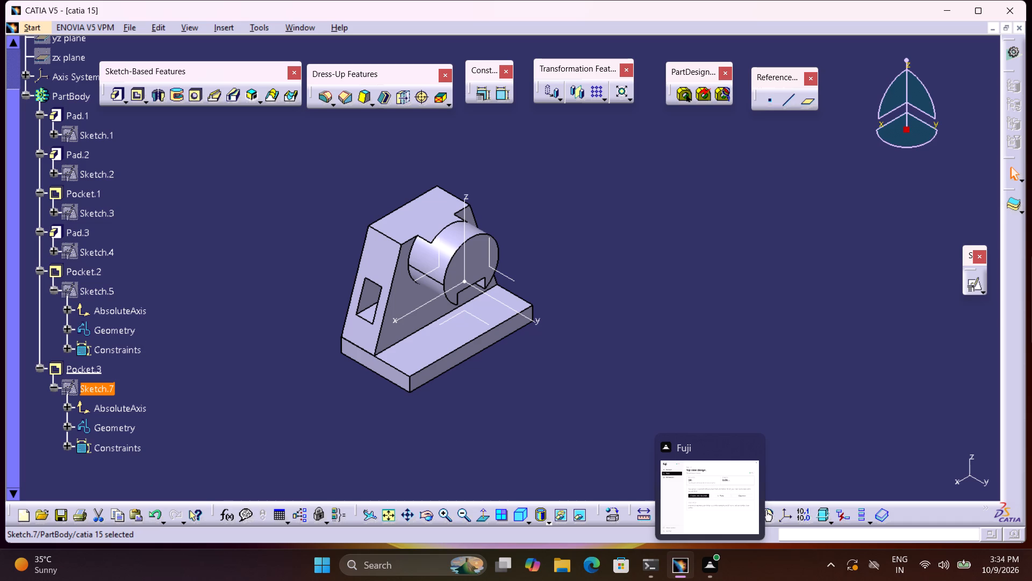
{"action": "left_click", "coordinate": [63, 512]}
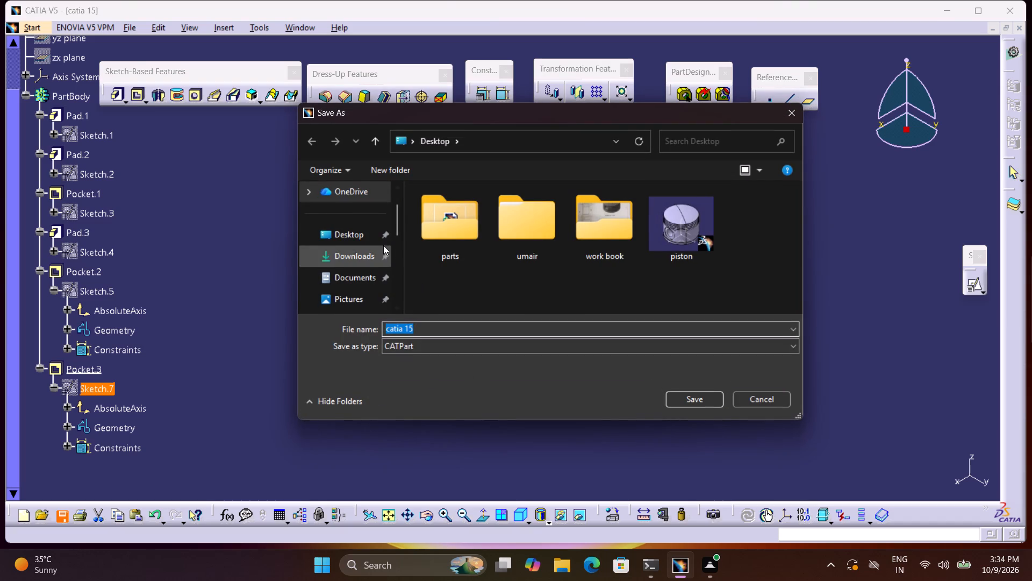
{"action": "left_click", "coordinate": [377, 240]}
{"action": "left_click_drag", "start_coordinate": [461, 325], "coordinate": [390, 329]}
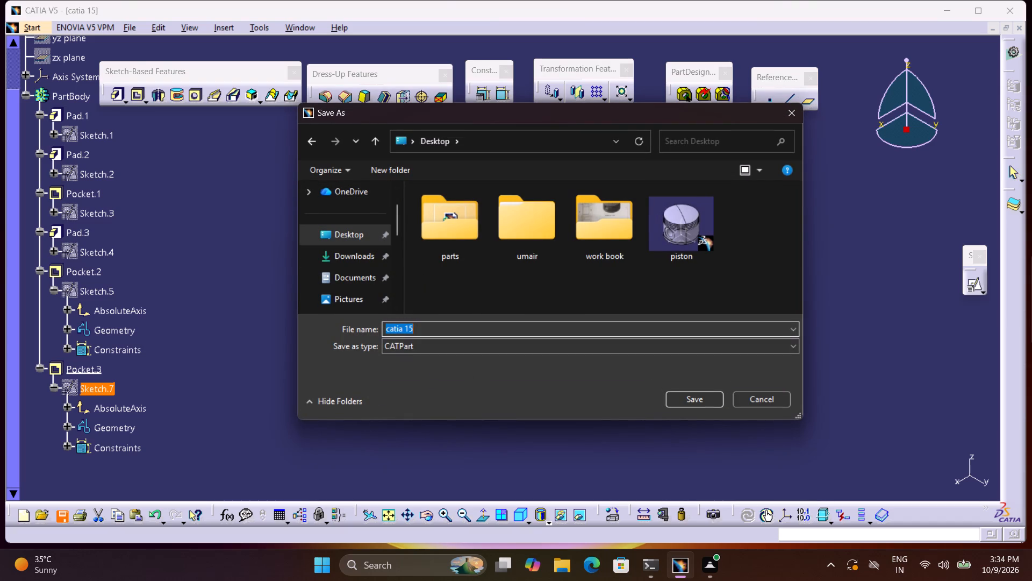
{"action": "key", "text": "ctrl+v"}
{"action": "key", "text": "ctrl+y"}
{"action": "key", "text": "ctrl+z"}
{"action": "key", "text": "ctrl+c"}
{"action": "left_click", "coordinate": [694, 399]}
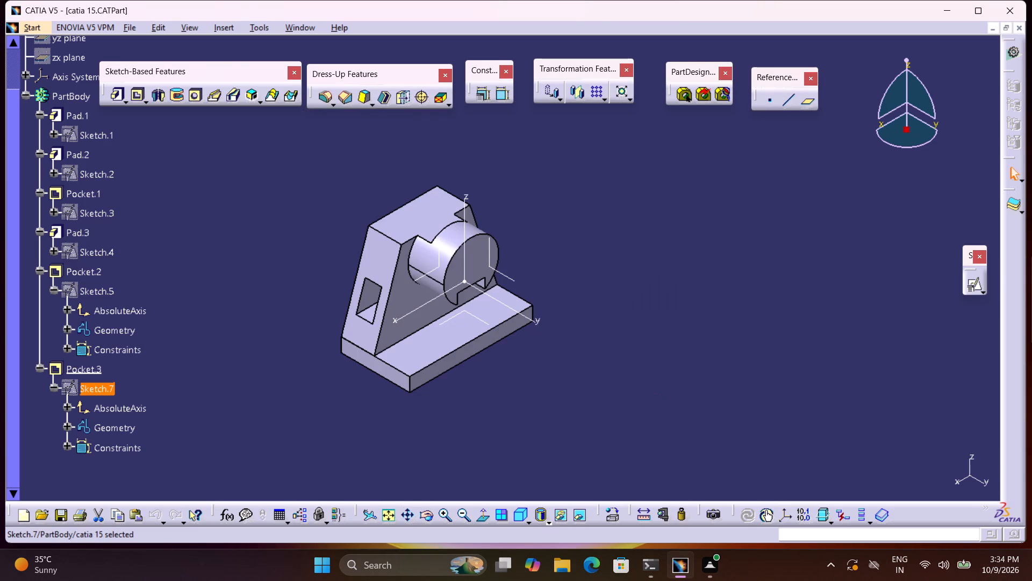
Print the whole document with Microsoft Print to PDF, saving the output to the Desktop as "catia 15".
{"action": "key", "text": "ctrl+p"}
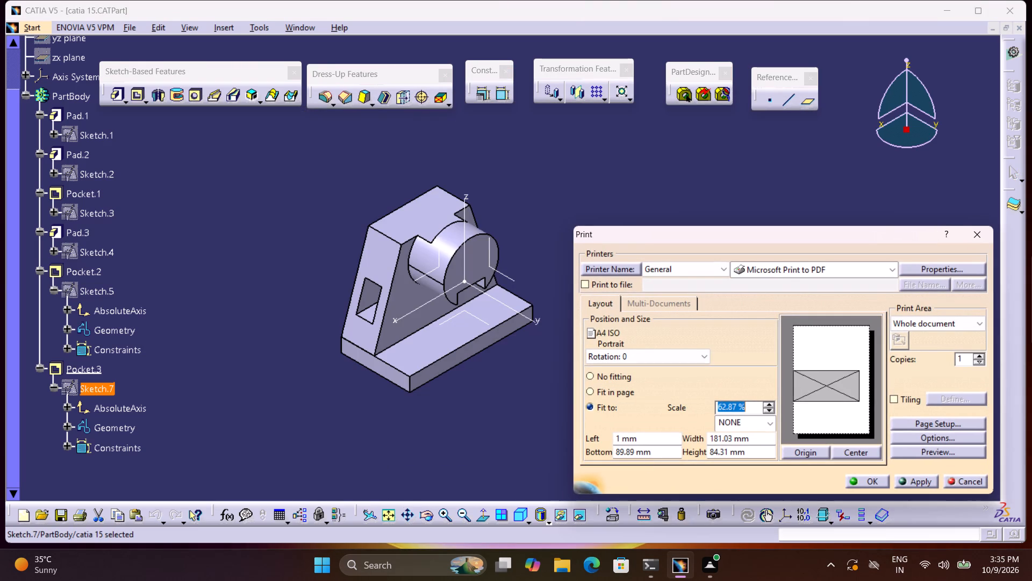
{"action": "left_click", "coordinate": [902, 480]}
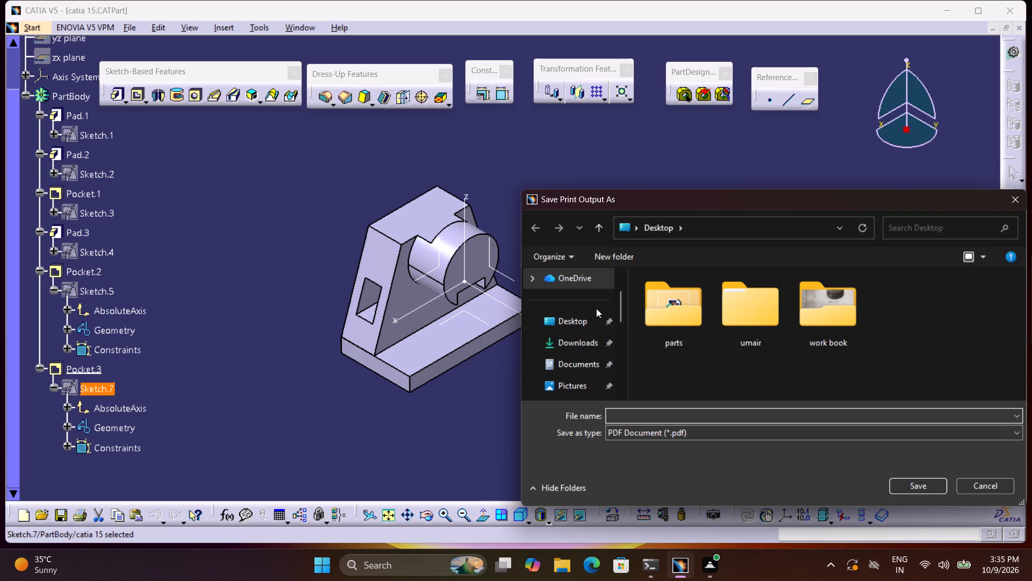
{"action": "left_click", "coordinate": [599, 321]}
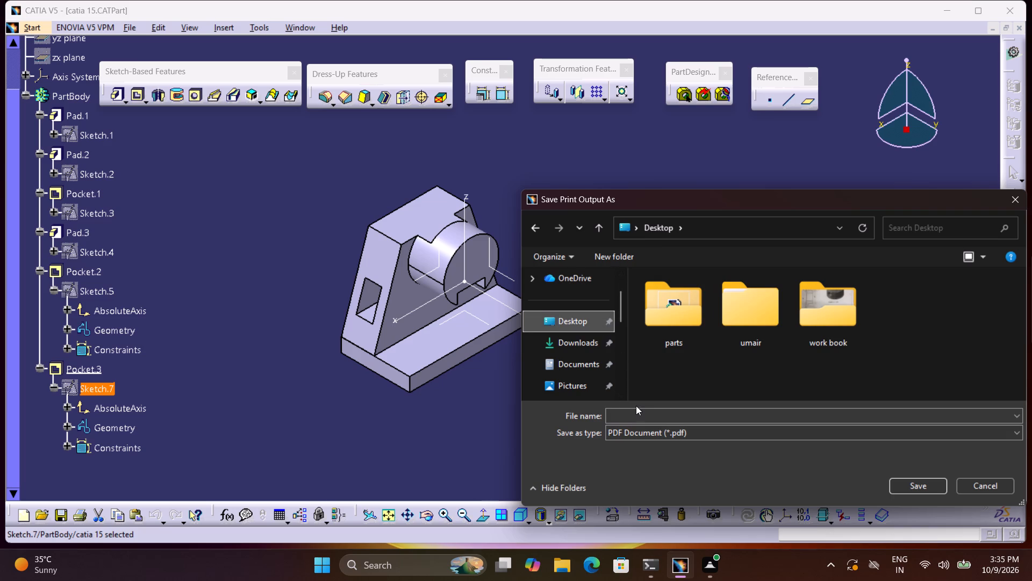
{"action": "key", "text": "ctrl+space"}
{"action": "key", "text": "ctrl+v"}
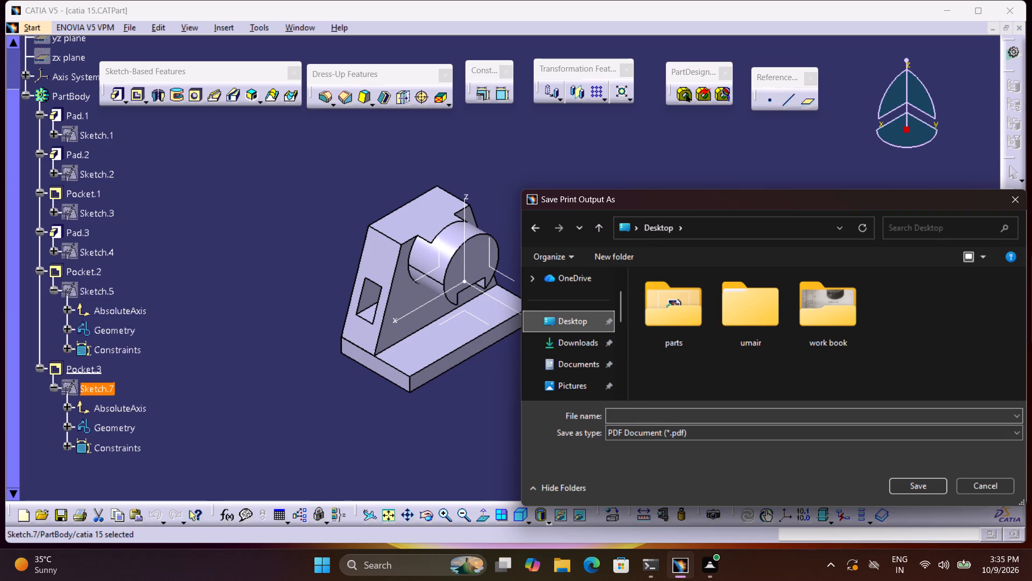
{"action": "left_click", "coordinate": [635, 420]}
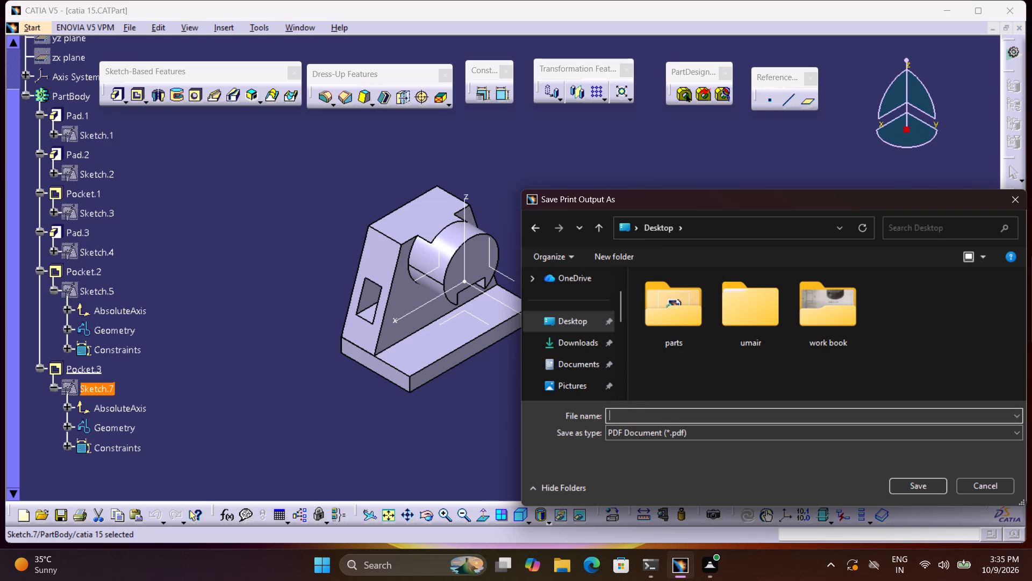
{"action": "key", "text": "ctrl+v"}
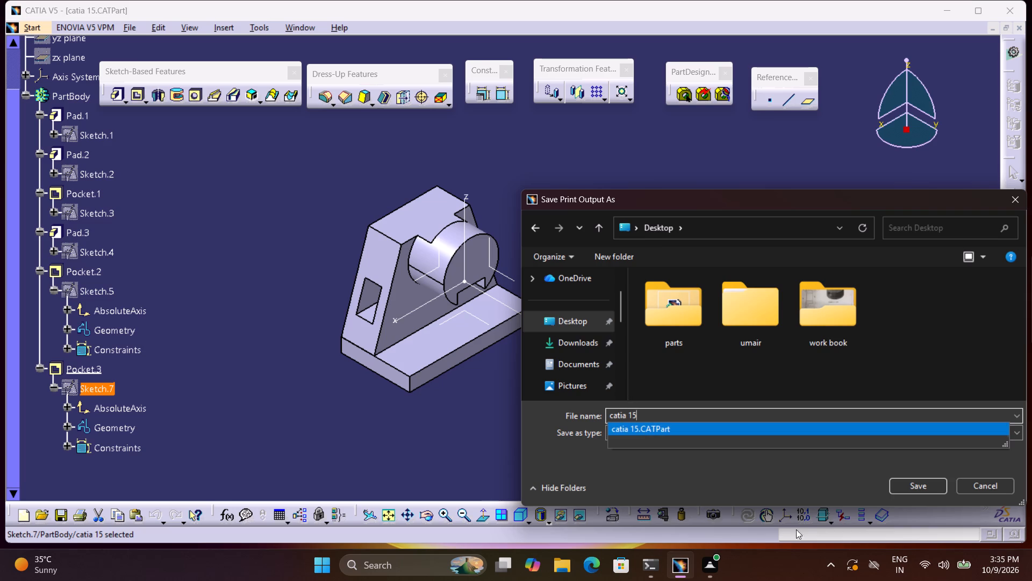
{"action": "left_click", "coordinate": [913, 483]}
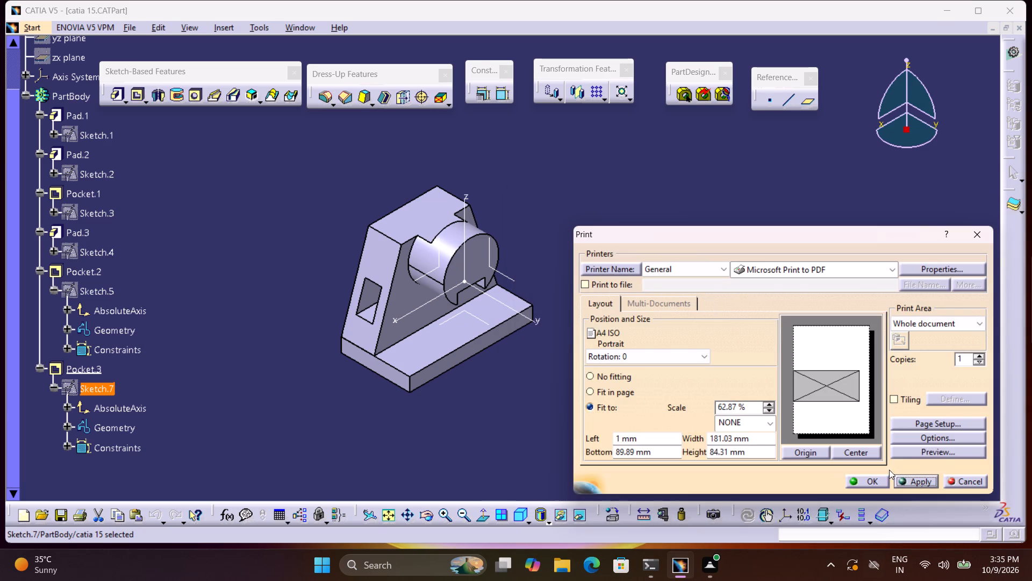
{"action": "left_click", "coordinate": [882, 486]}
{"action": "left_click", "coordinate": [966, 483]}
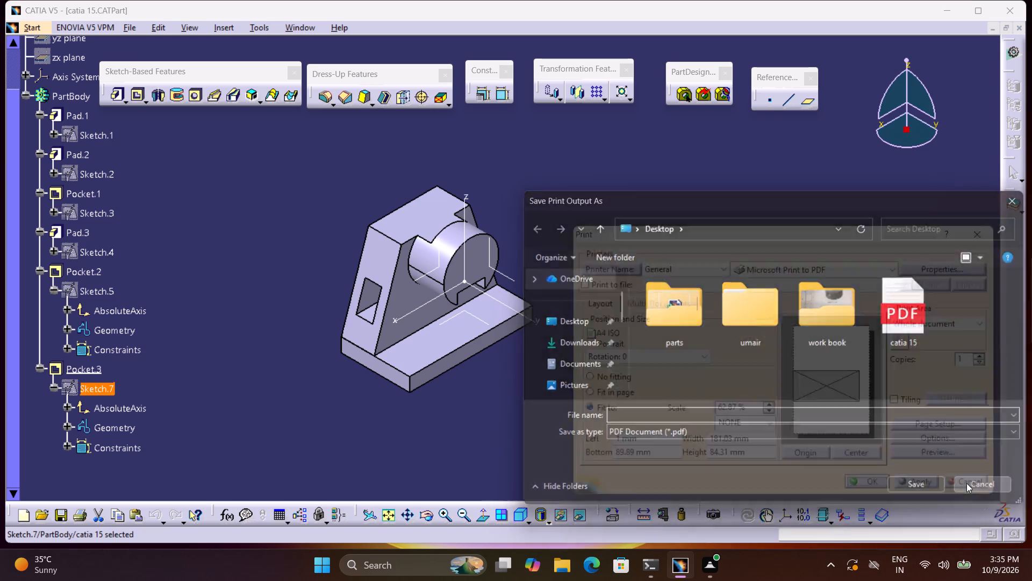